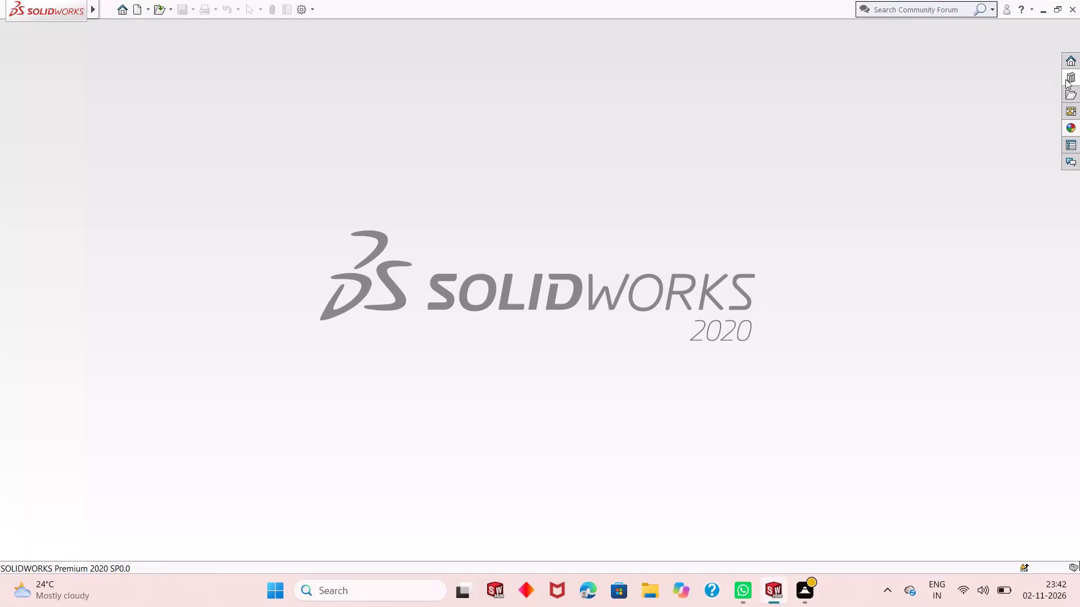
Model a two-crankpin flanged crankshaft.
Create a new part document.
click(136, 12)
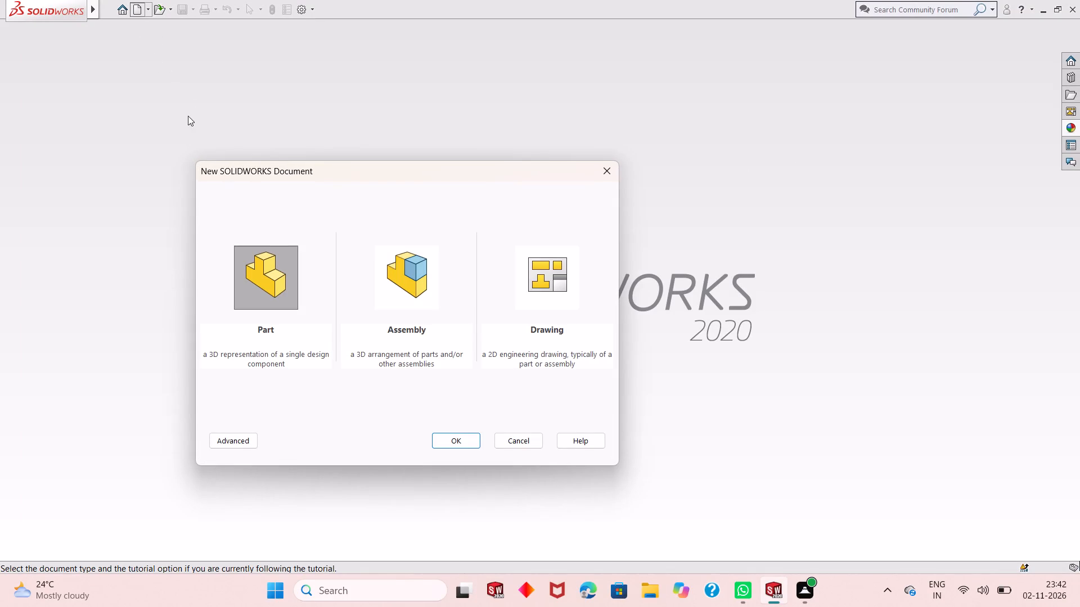
double_click(255, 284)
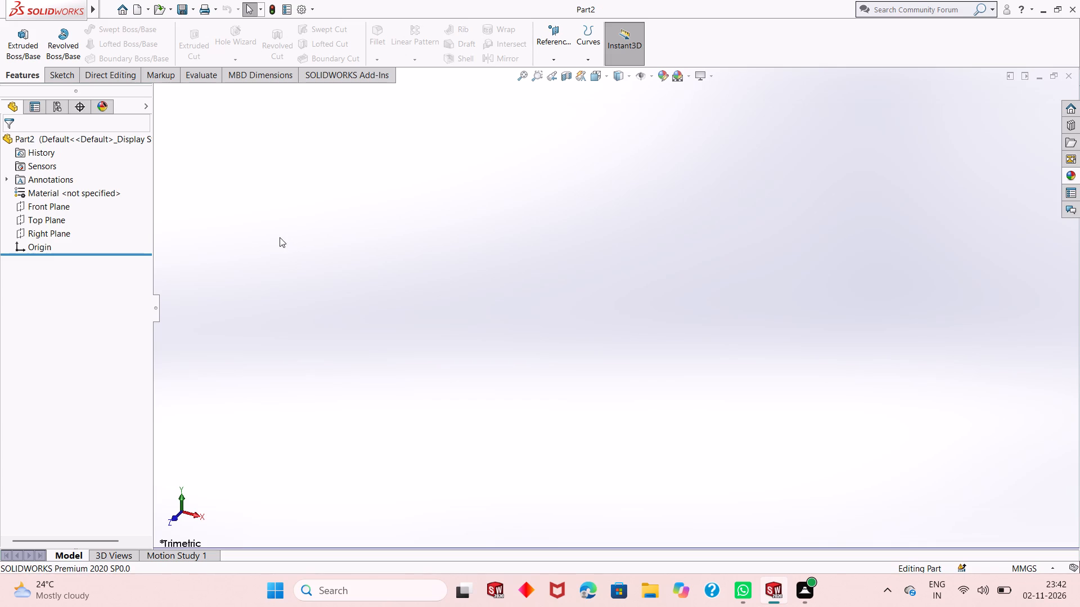
Start a sketch on the Front Plane and draw a circle about 51 mm in diameter centred on the origin.
click(55, 206)
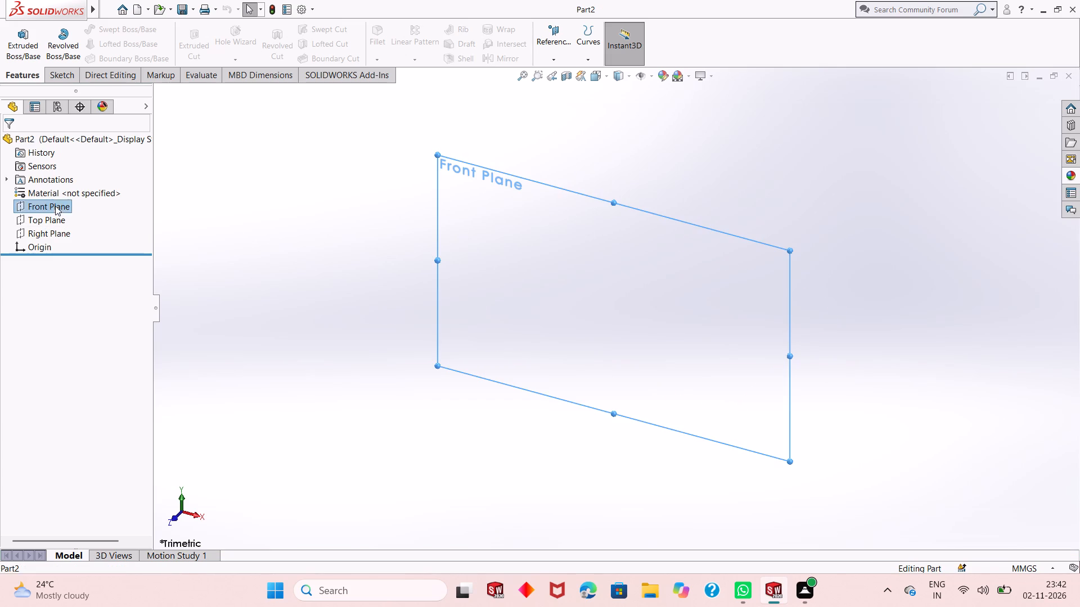
click(66, 193)
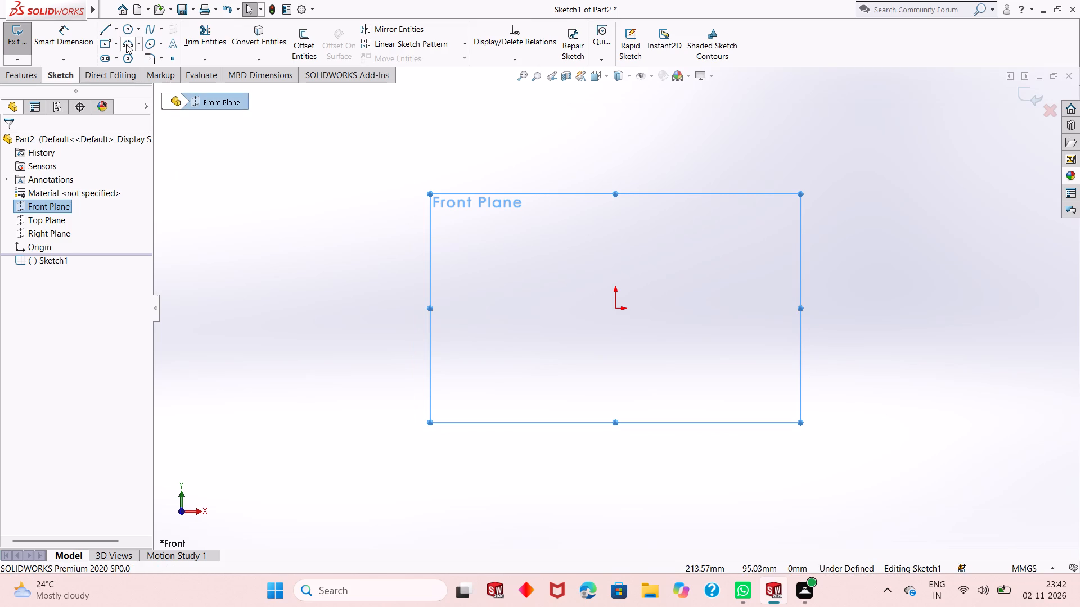
click(129, 28)
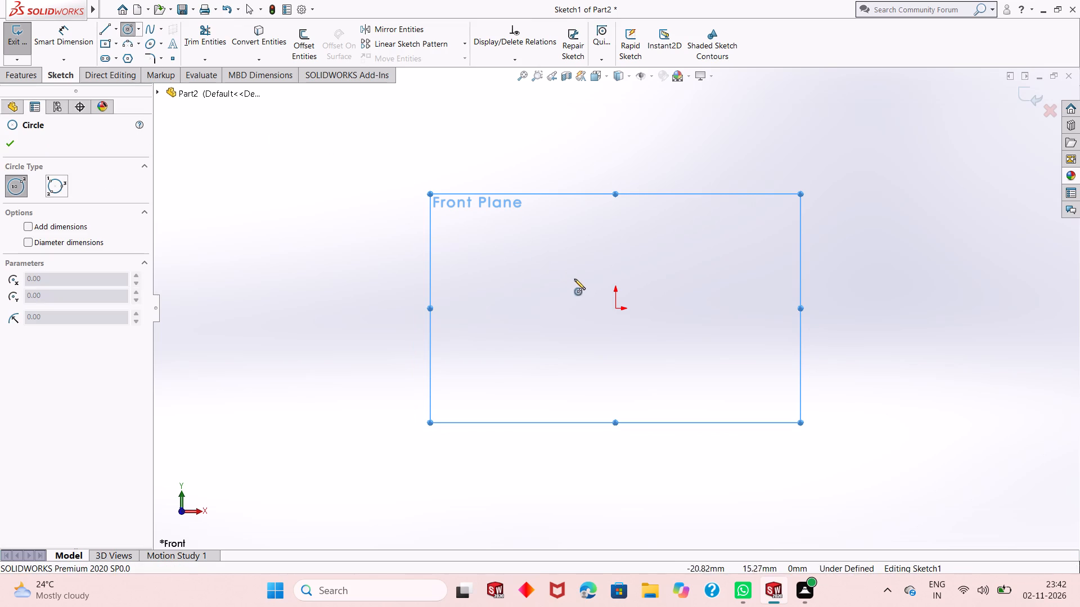
click(614, 309)
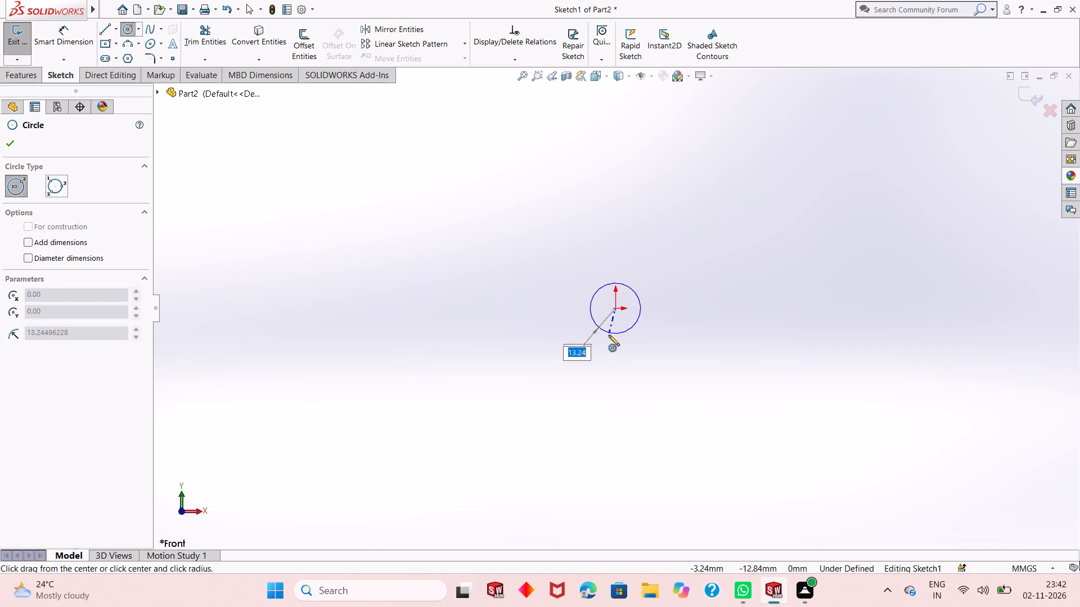
click(597, 358)
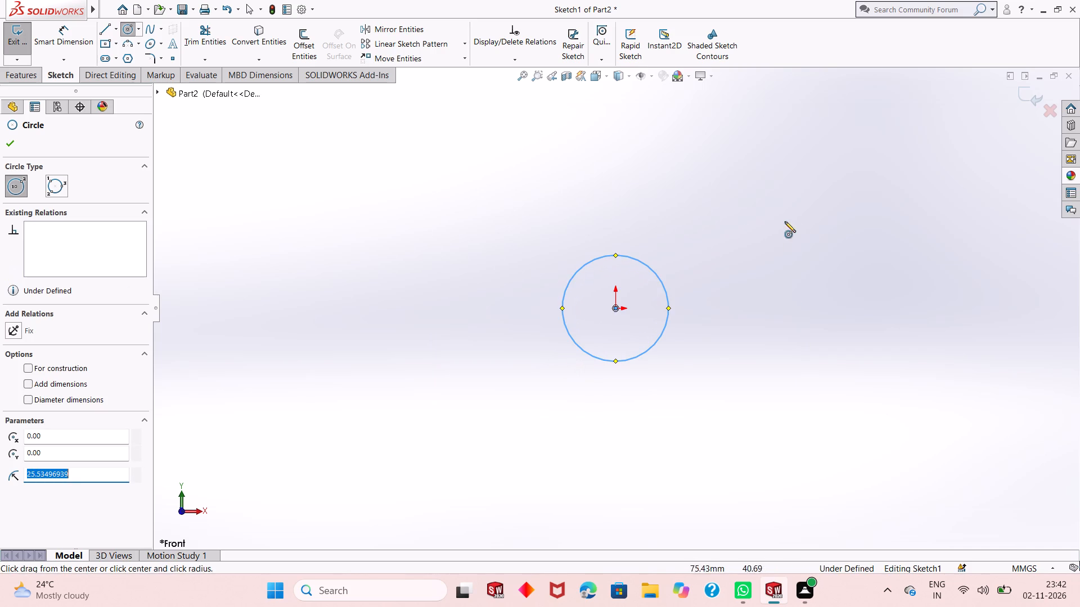
right_click(796, 224)
click(817, 234)
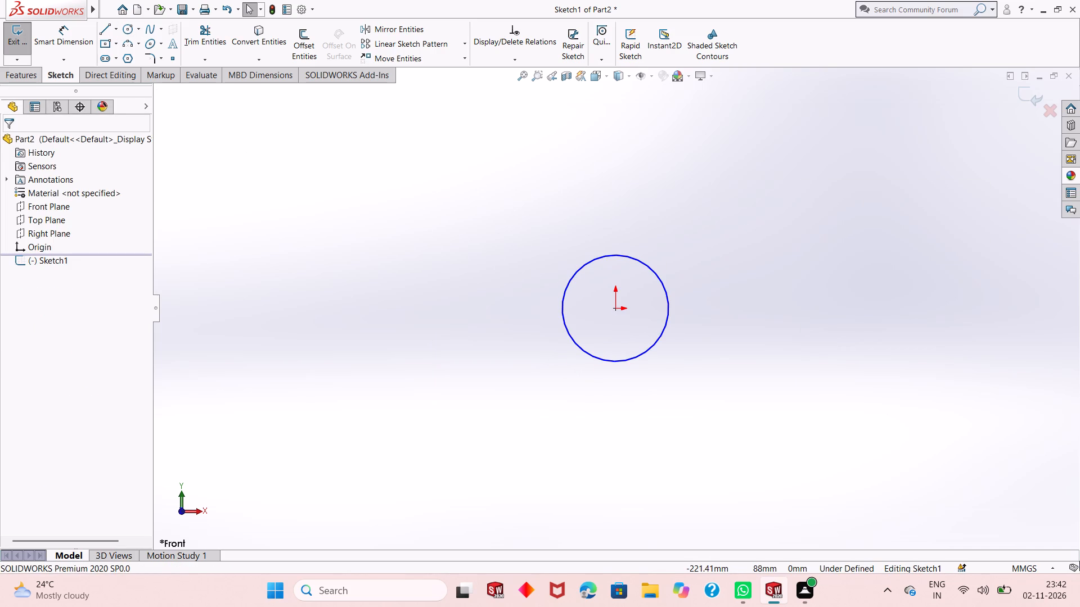
Dimension the circle's diameter as 35 mm.
click(67, 39)
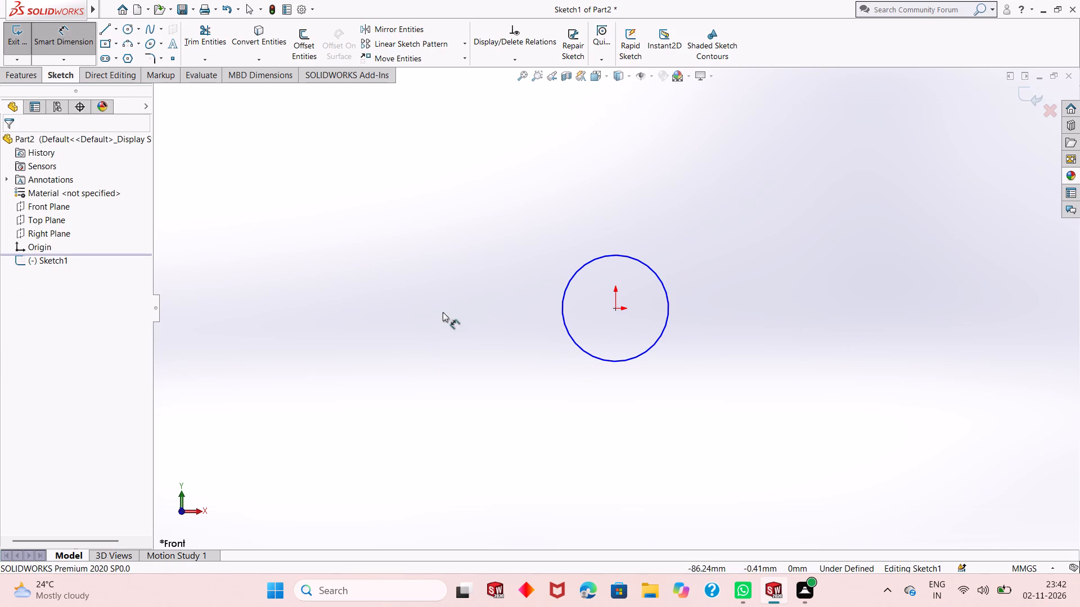
click(585, 349)
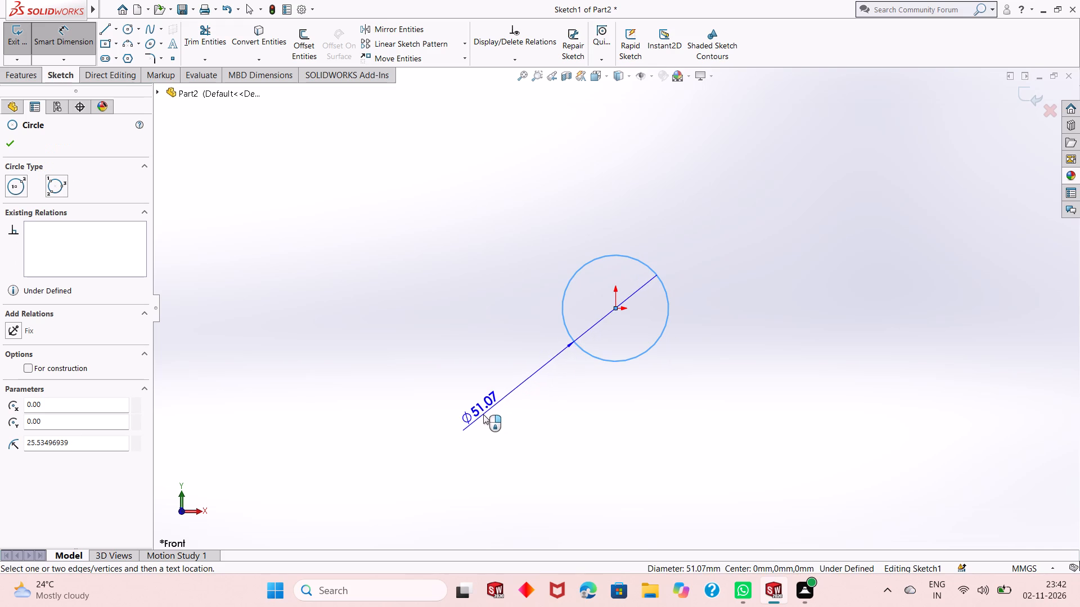
click(483, 414)
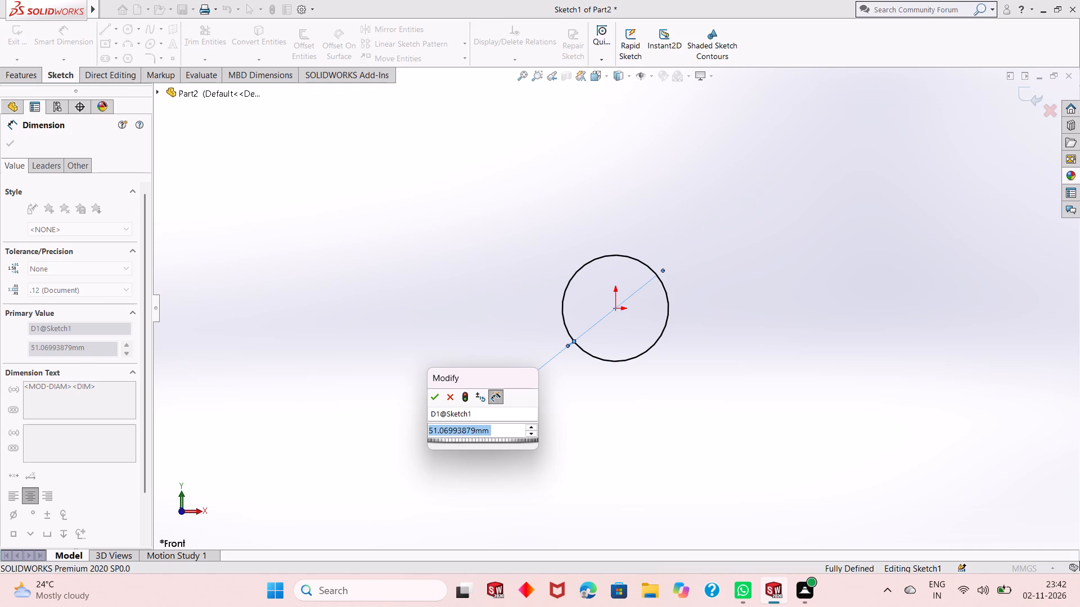
text(35)
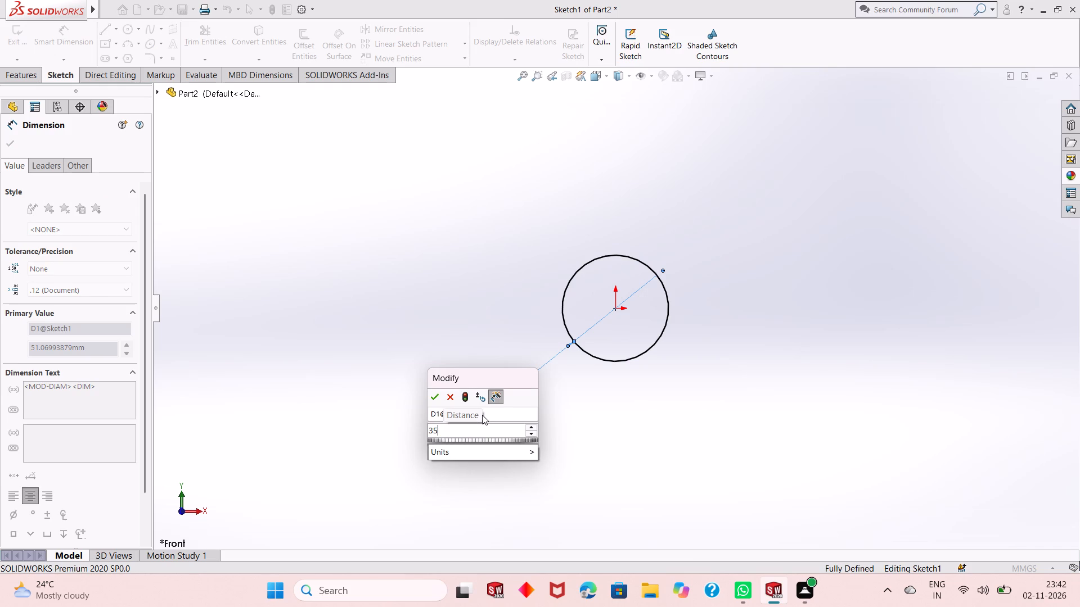
key(Return)
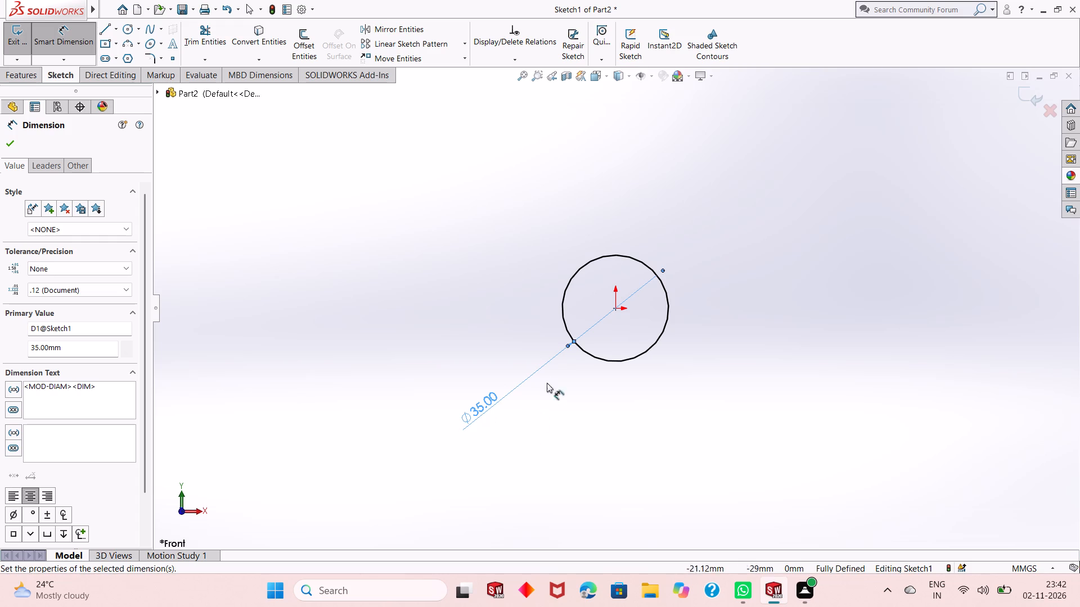
right_click(434, 252)
click(447, 288)
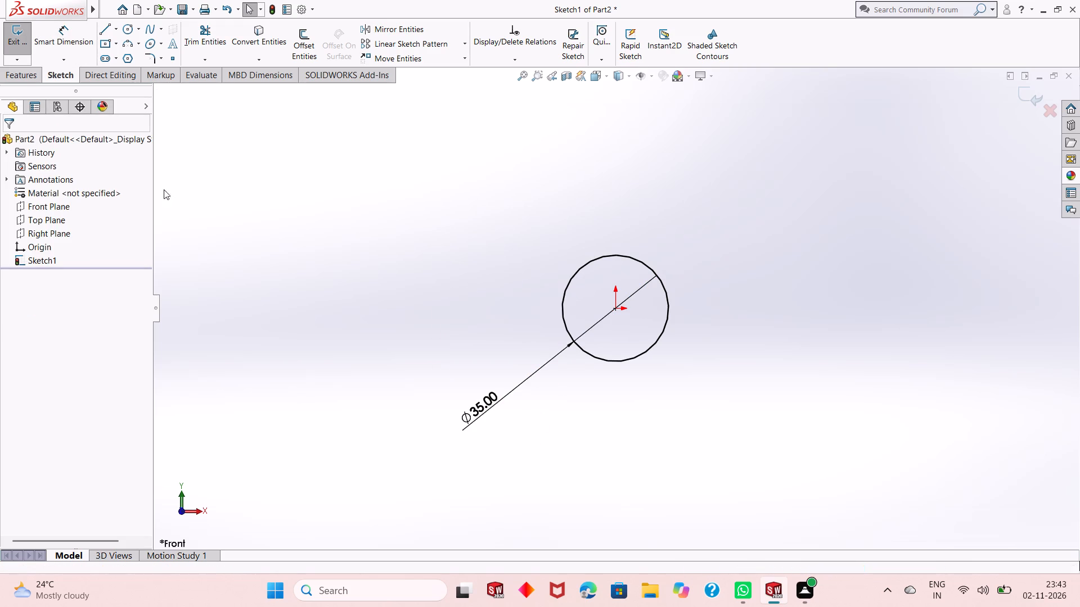
Extrude the circle as a blind boss 20 mm deep in the reversed direction.
click(30, 79)
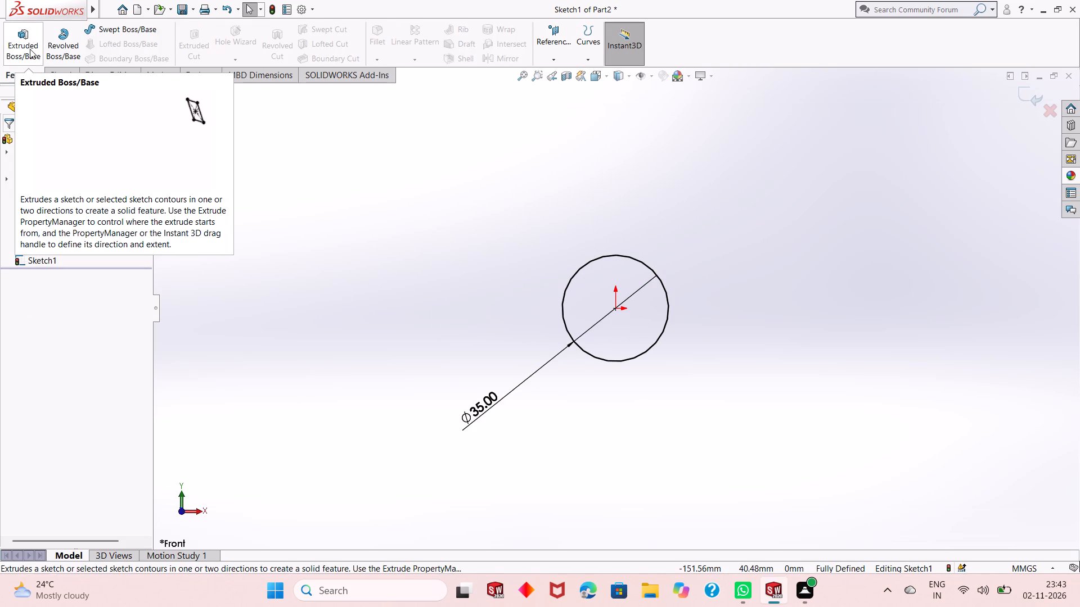
click(30, 49)
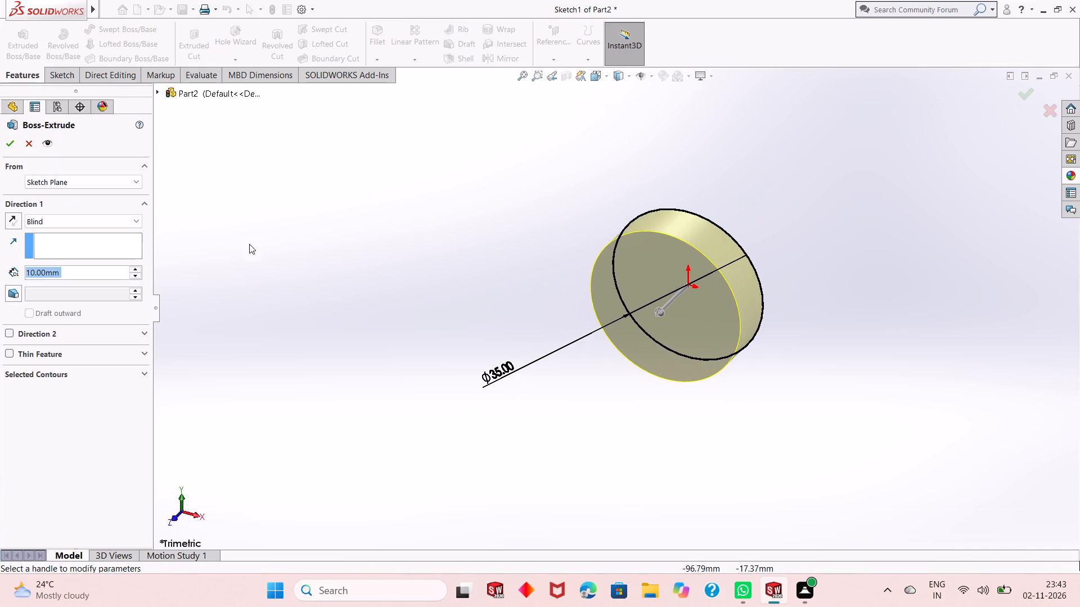
click(16, 223)
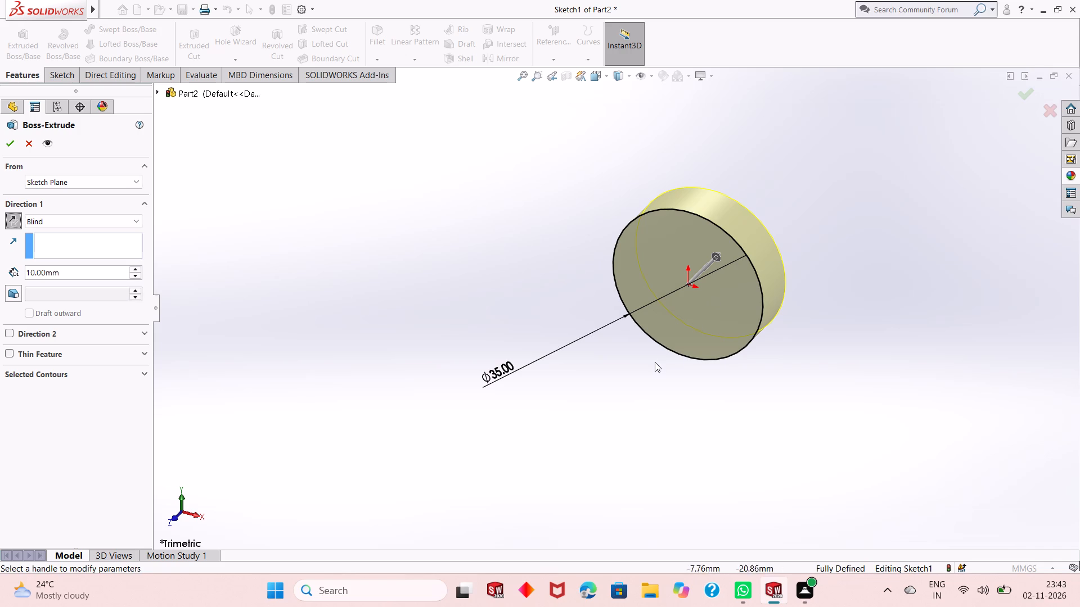
middle_drag(655, 364, 642, 350)
scroll(832, 251, down, 3)
scroll(664, 323, up, 2)
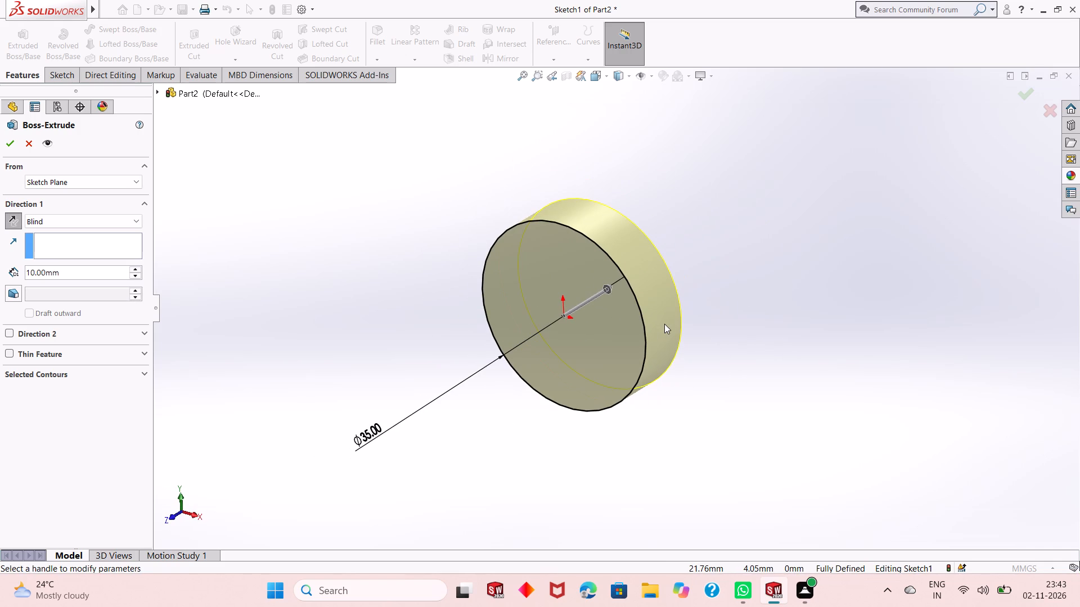
middle_drag(691, 401, 661, 433)
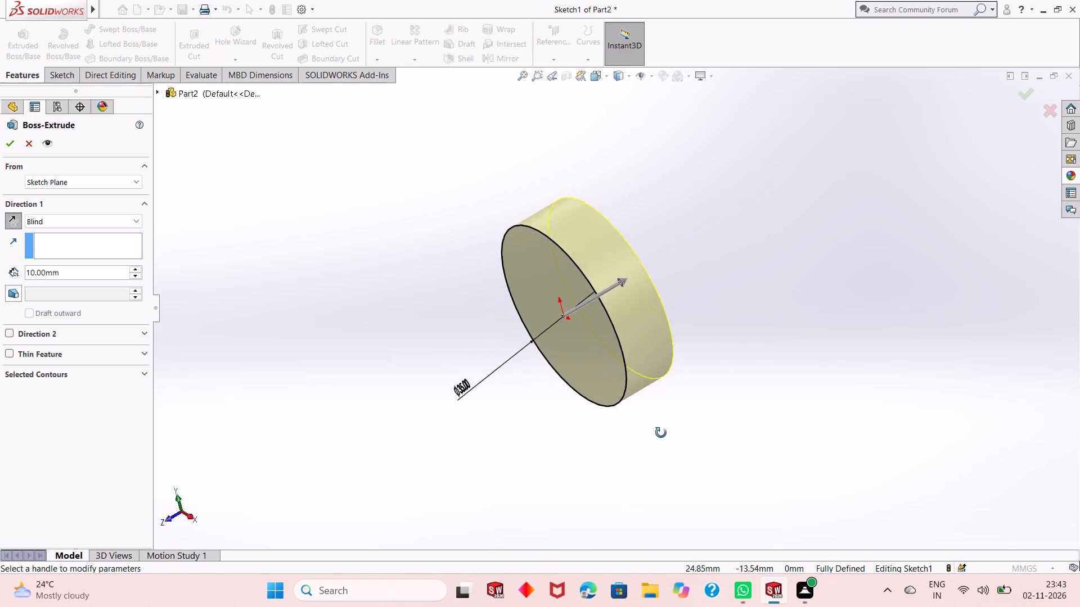
middle_drag(661, 433, 690, 420)
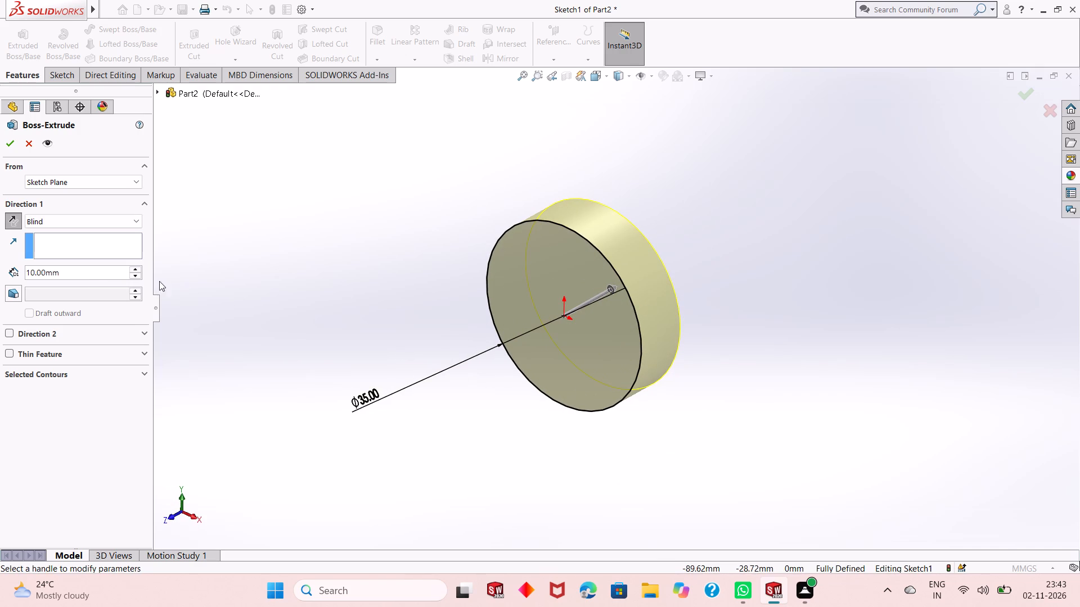
double_click(81, 269)
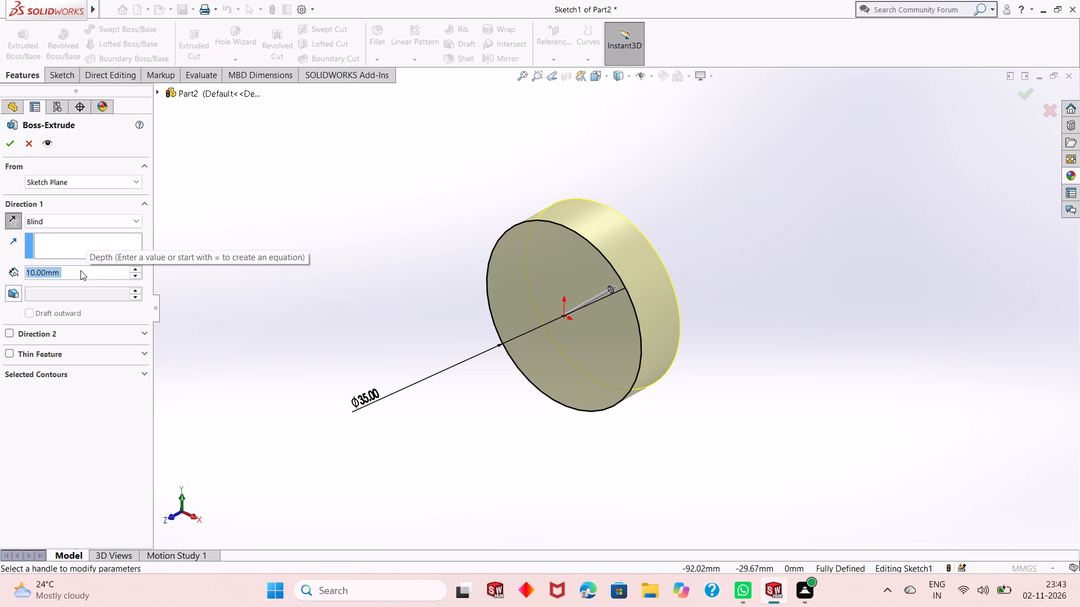
text(20)
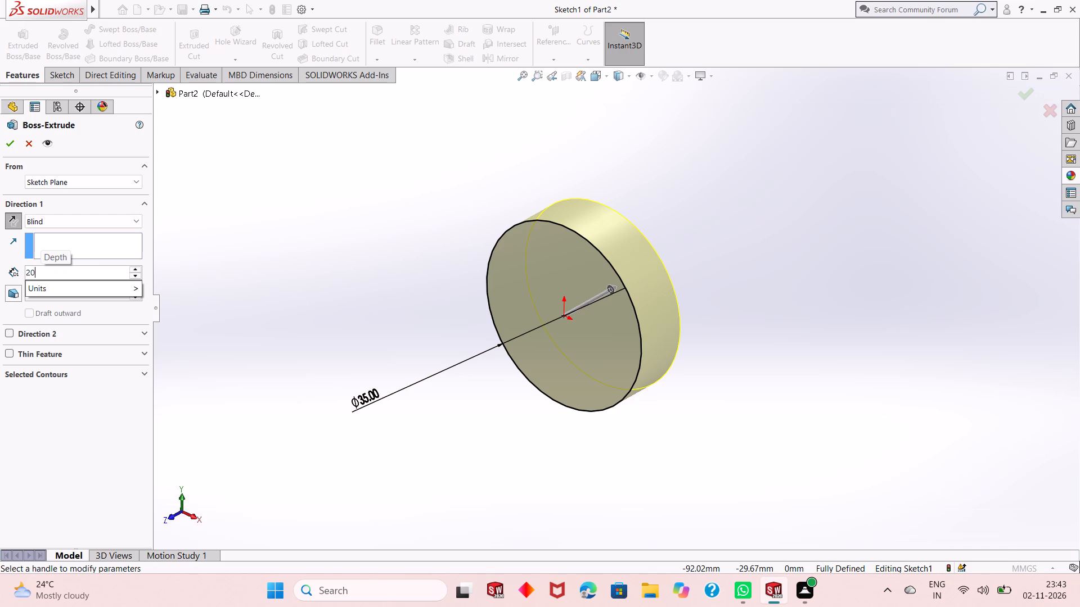
key(Return)
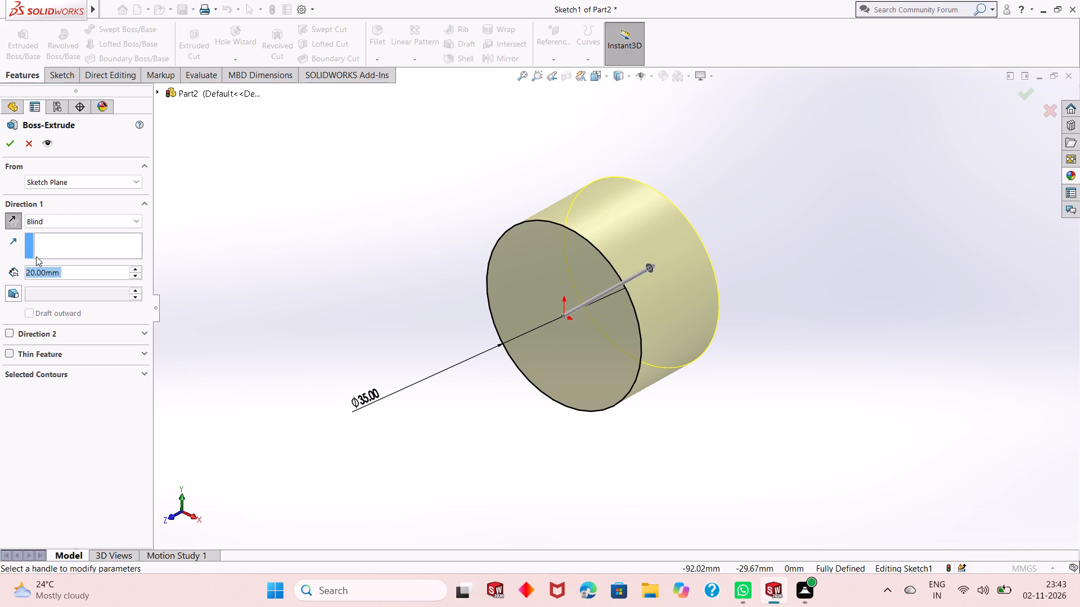
click(12, 143)
click(420, 331)
On the cylinder's end face opposite the Front Plane, sketch an origin-centred circle about 39 mm in diameter, surrounding the face.
scroll(482, 375, up, 3)
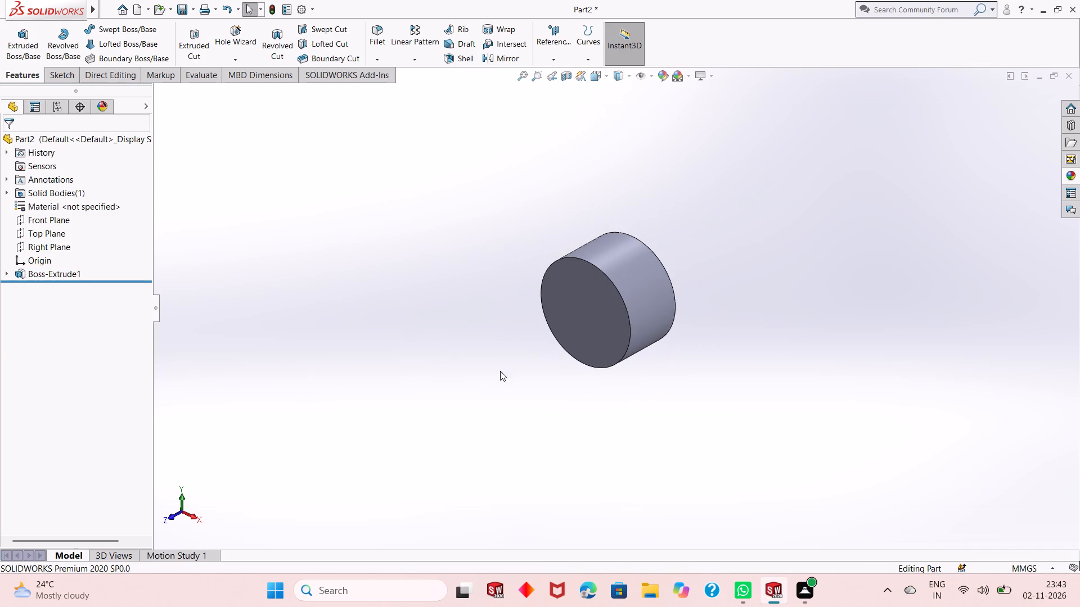
middle_drag(533, 390, 455, 405)
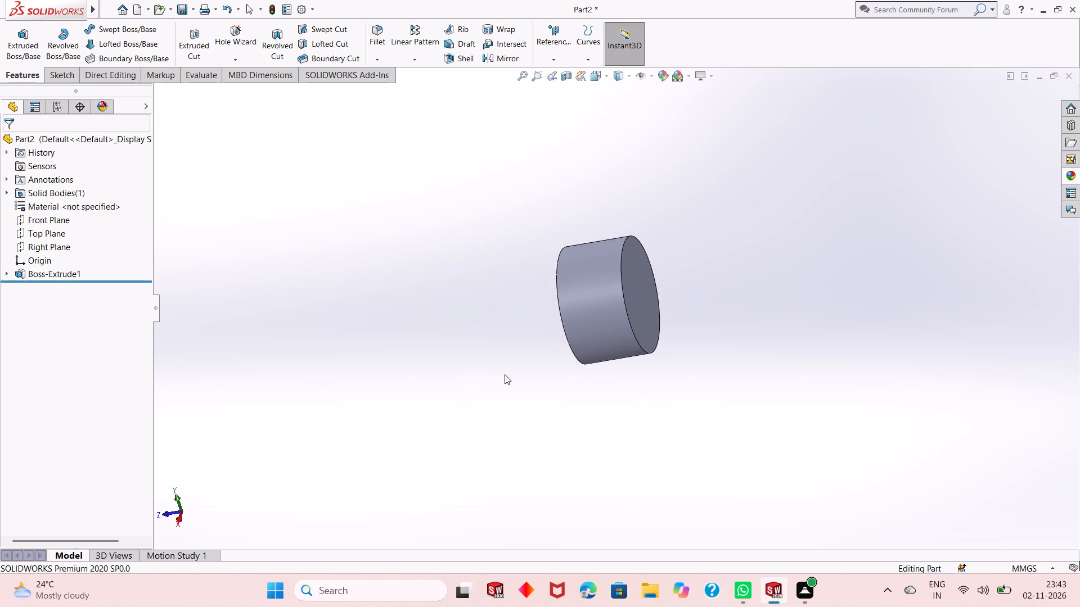
scroll(646, 246, down, 2)
click(632, 287)
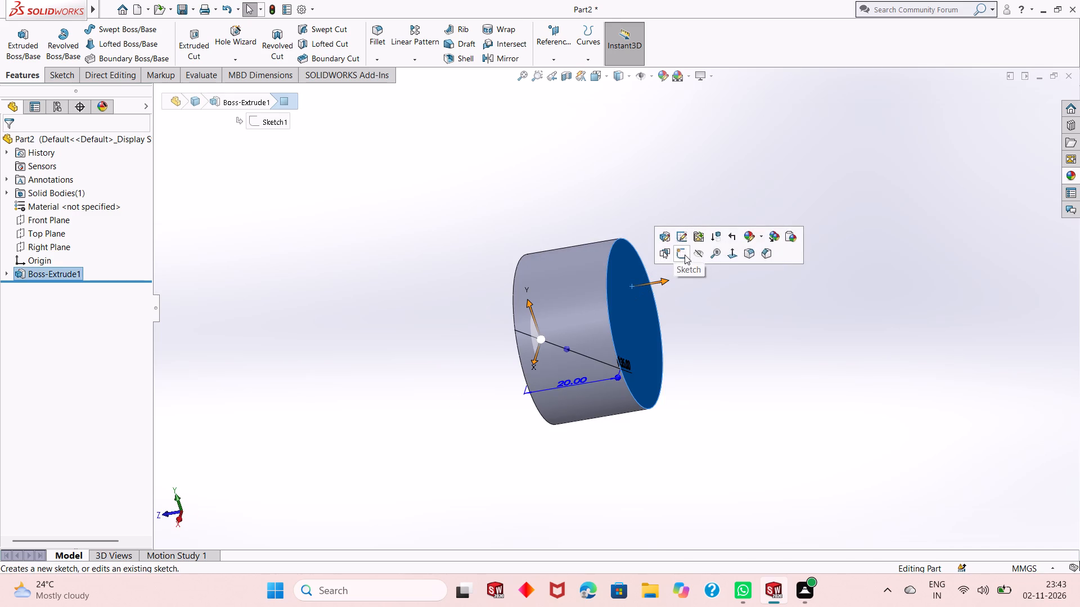
click(685, 255)
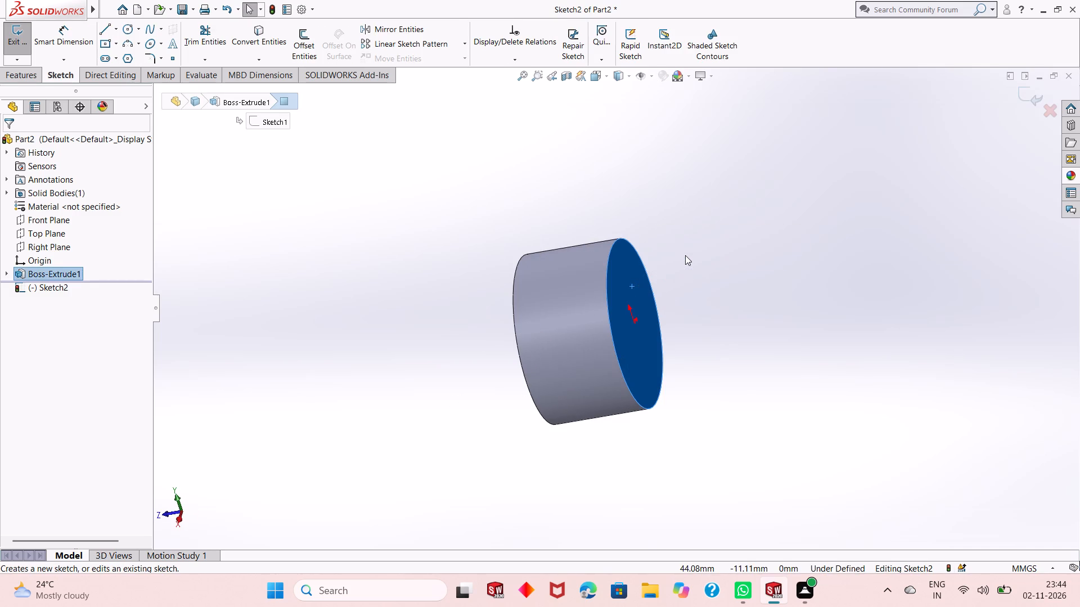
key(ctrl+8)
scroll(604, 348, up, 2)
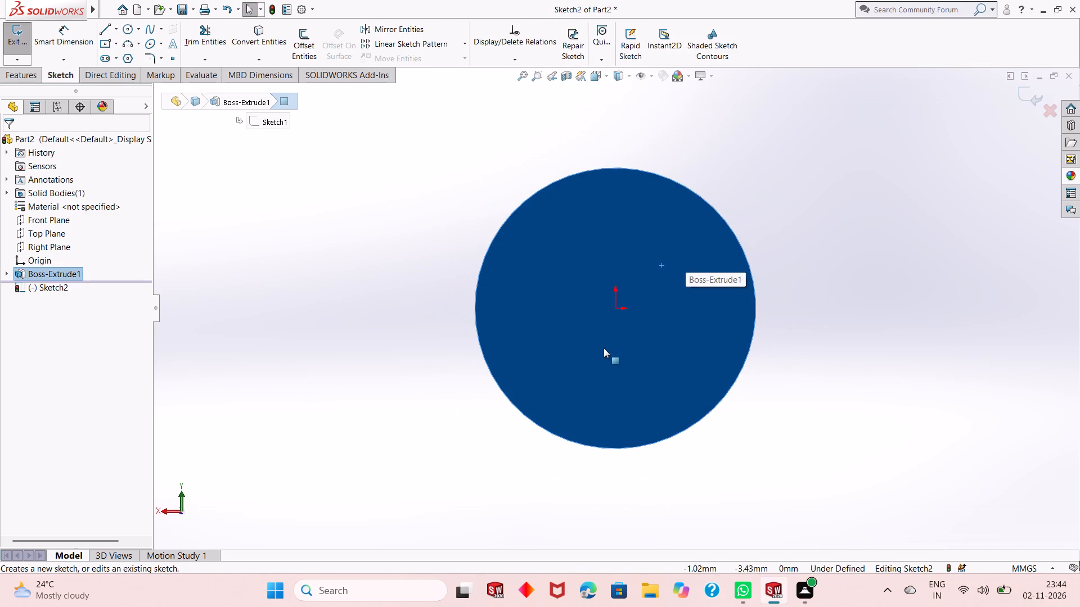
click(855, 168)
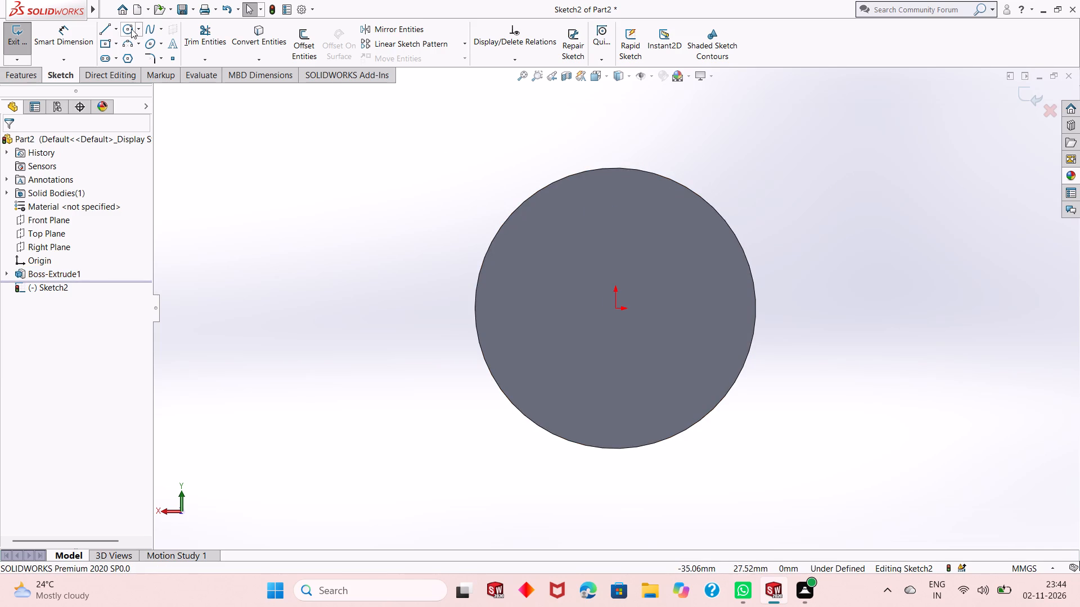
click(124, 29)
click(616, 310)
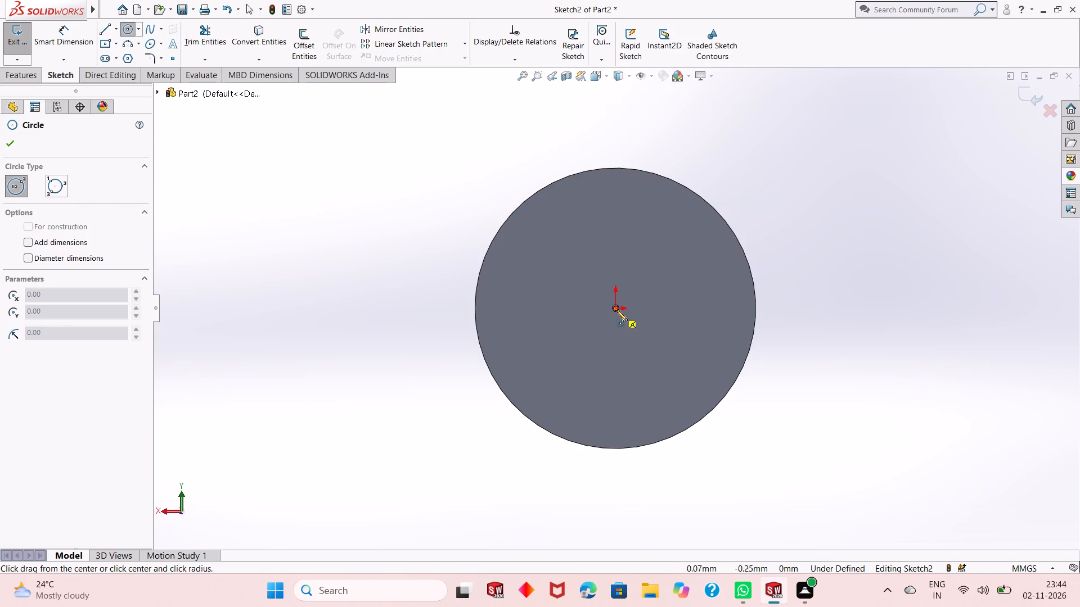
click(715, 187)
right_click(817, 164)
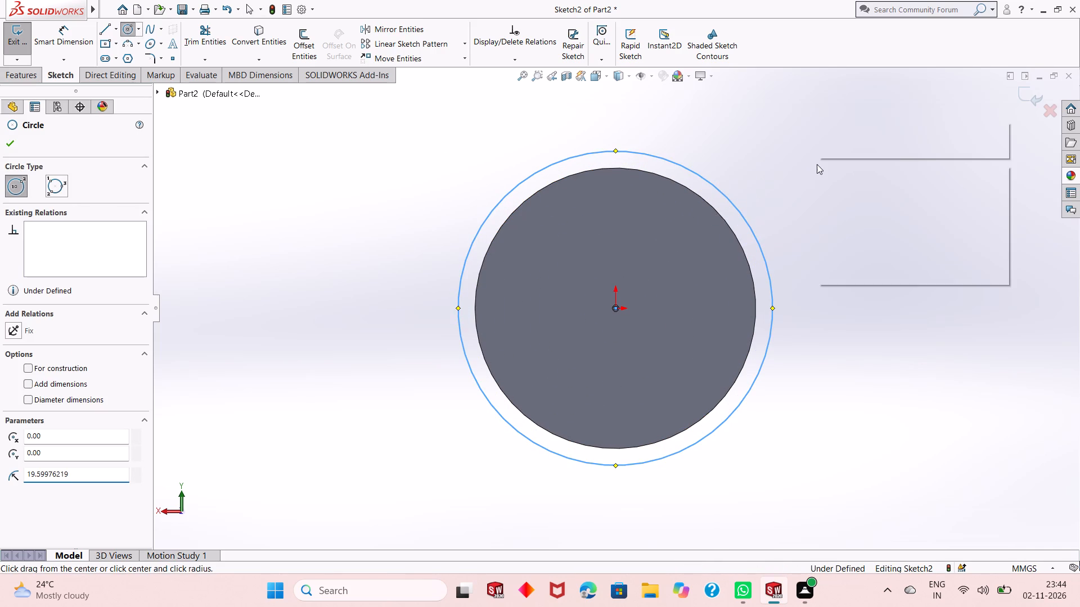
click(835, 173)
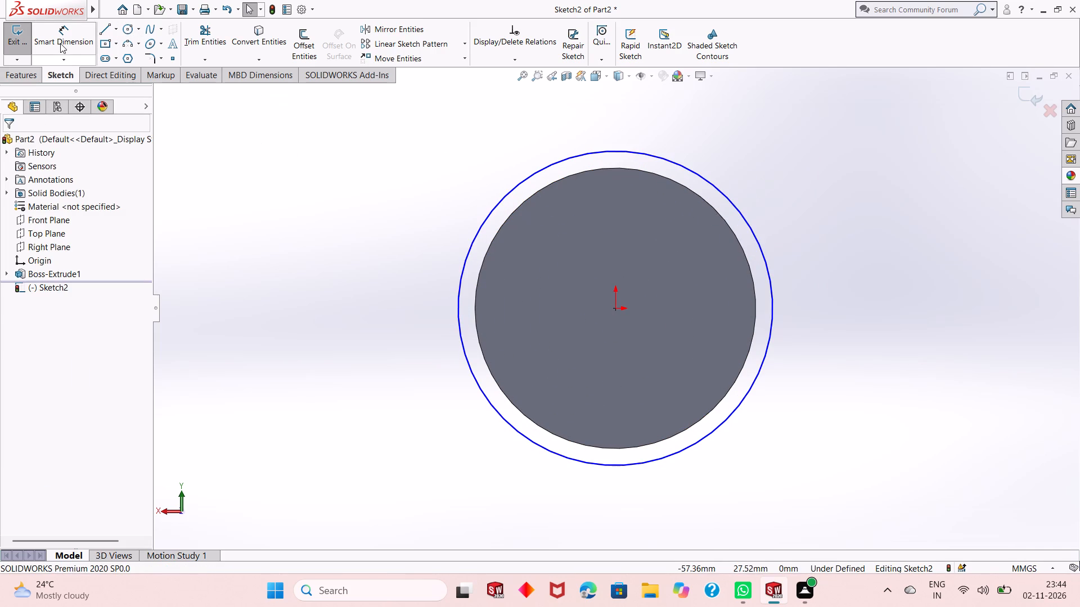
Dimension the new outer circle's diameter as 45 mm.
click(60, 43)
scroll(573, 316, up, 1)
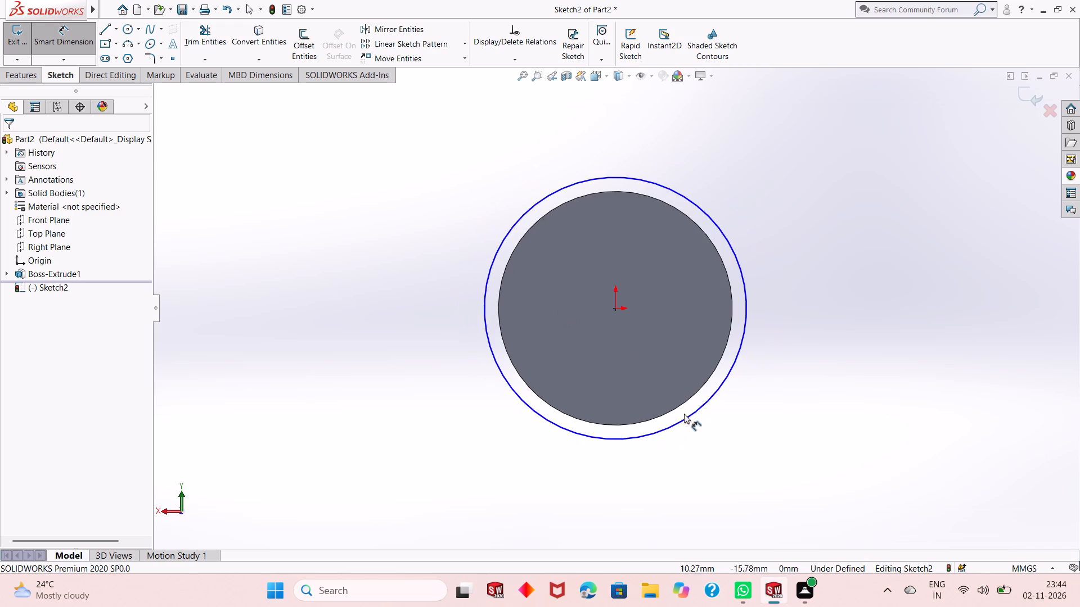
click(685, 420)
click(766, 487)
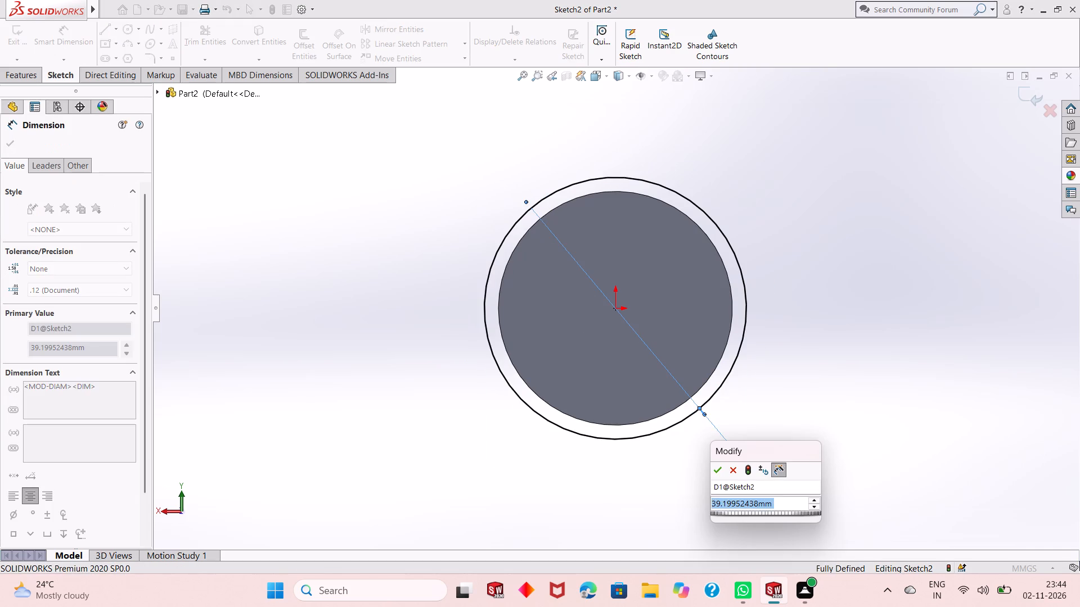
text(45)
key(Return)
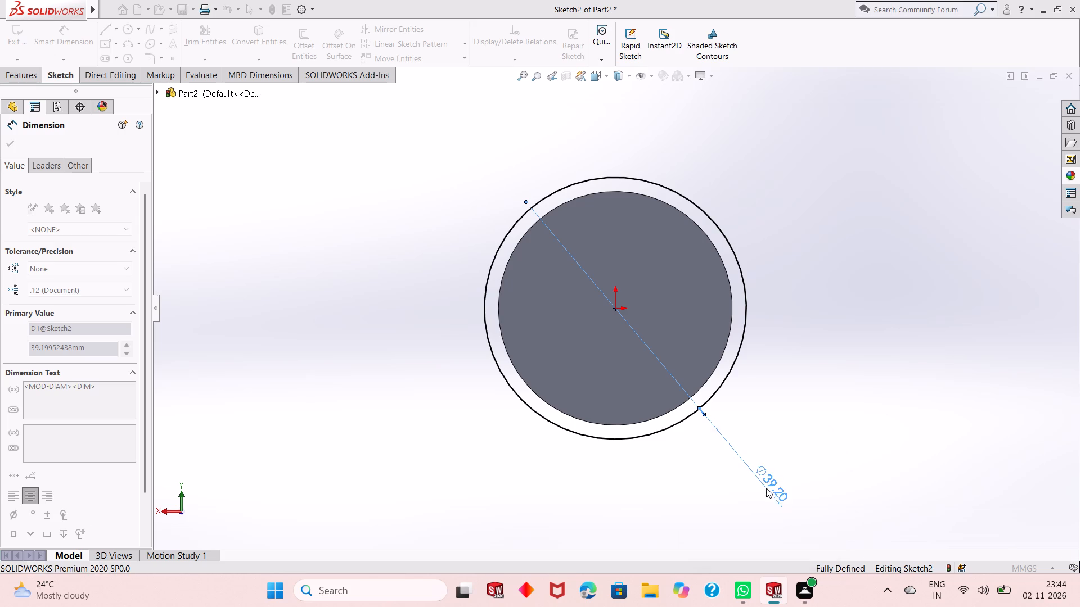
Extrude the 45 mm circle as a blind boss 26 mm deep, extending away from the 35 mm cylinder.
scroll(668, 404, up, 2)
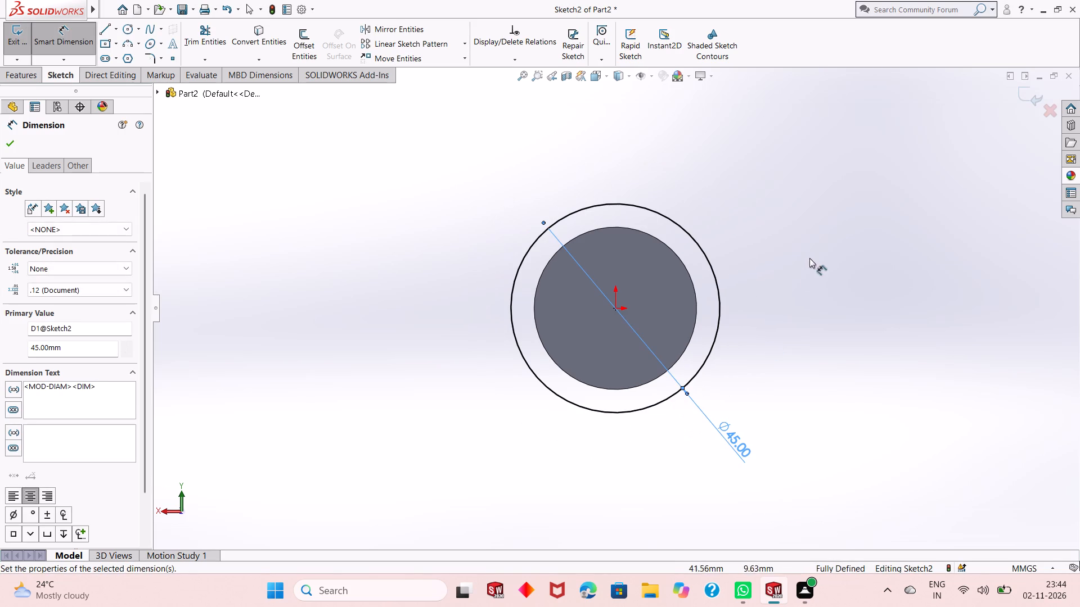
right_click(809, 214)
click(847, 250)
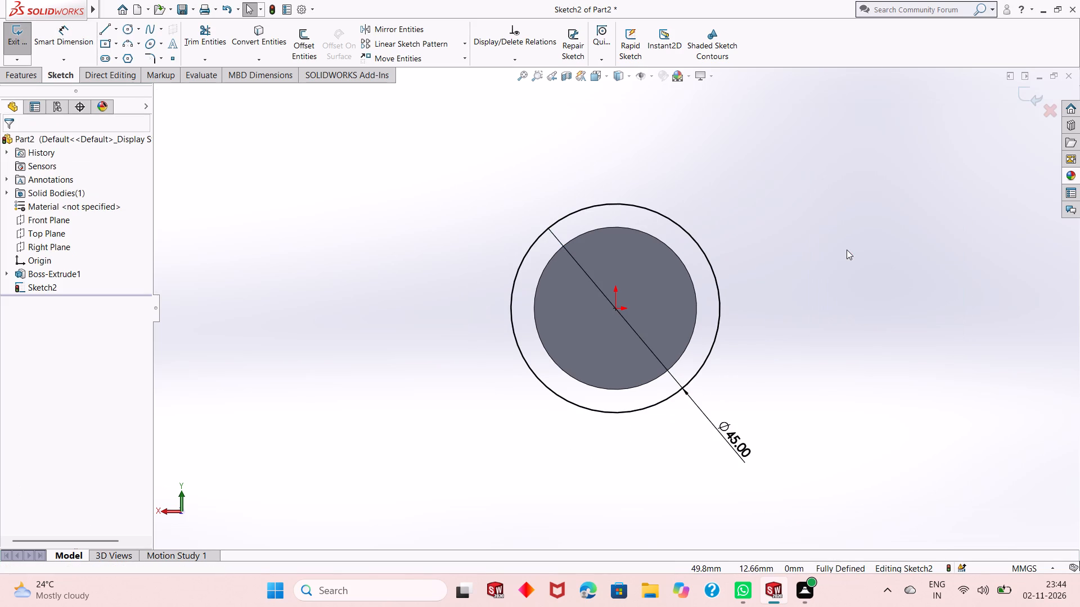
scroll(579, 288, up, 2)
middle_drag(585, 290, 652, 287)
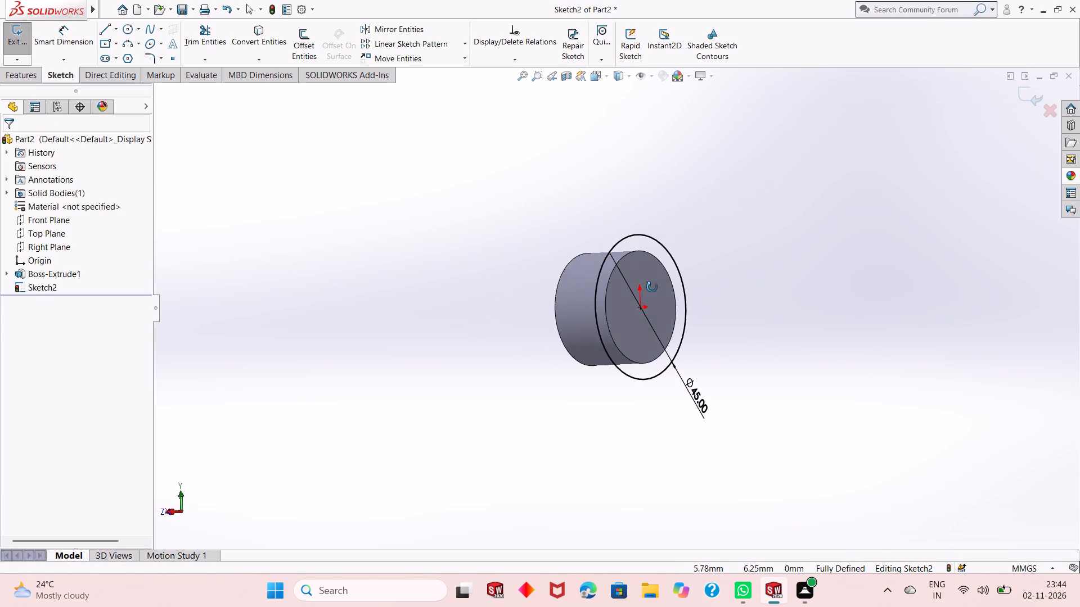
middle_drag(652, 287, 683, 279)
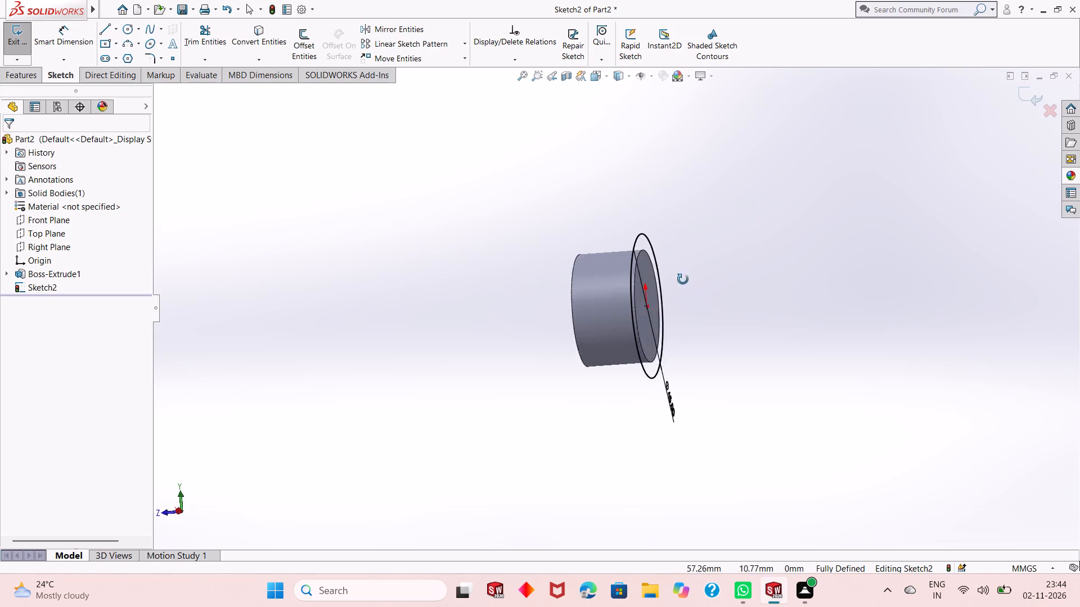
middle_drag(683, 279, 734, 264)
middle_drag(734, 271, 734, 279)
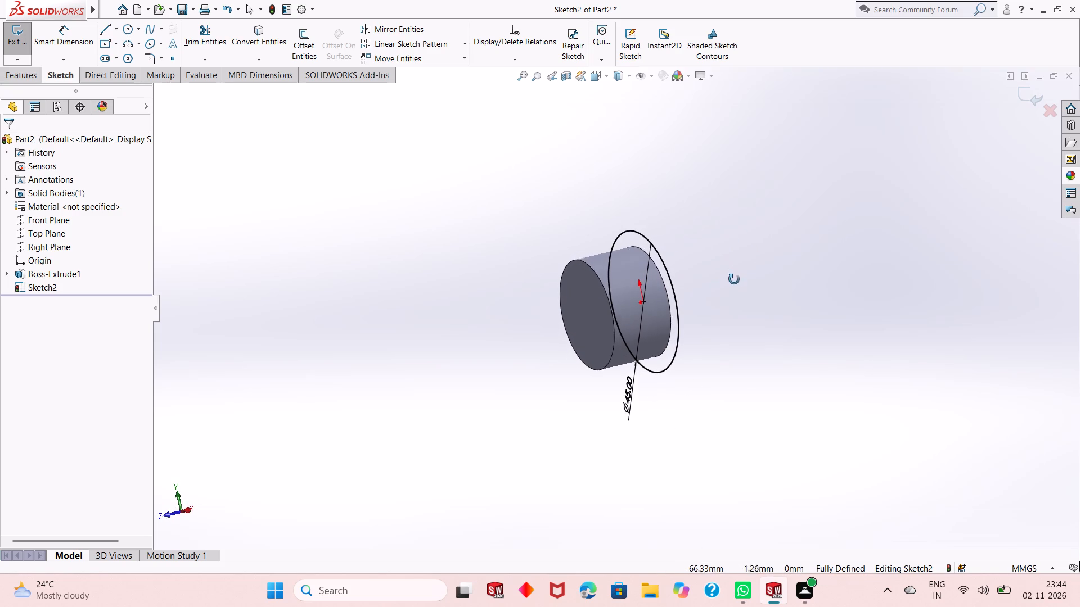
middle_drag(734, 279, 735, 283)
scroll(669, 270, down, 2)
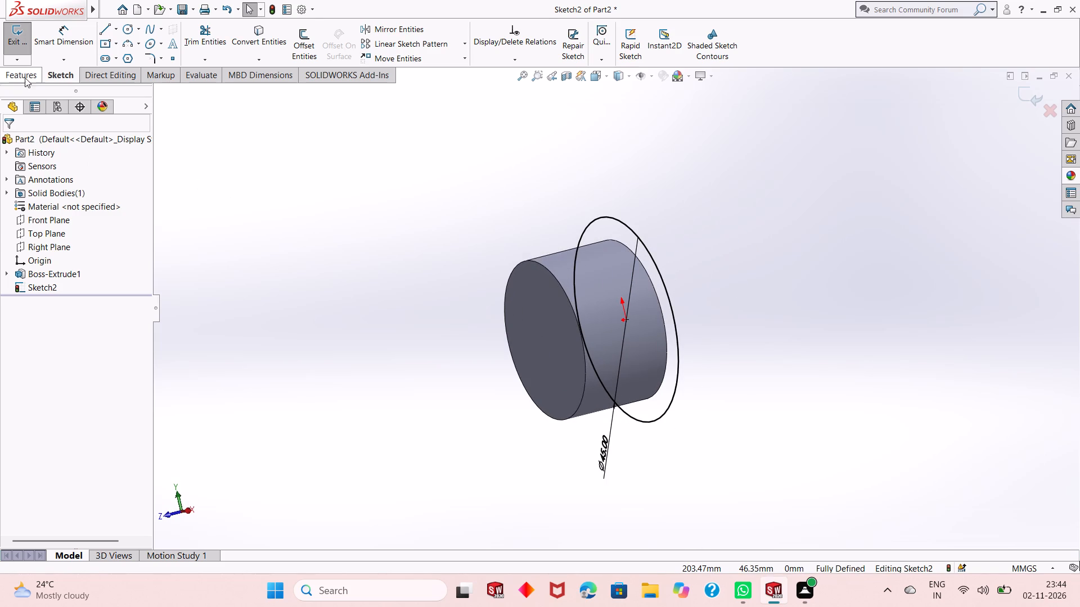
click(23, 74)
click(21, 53)
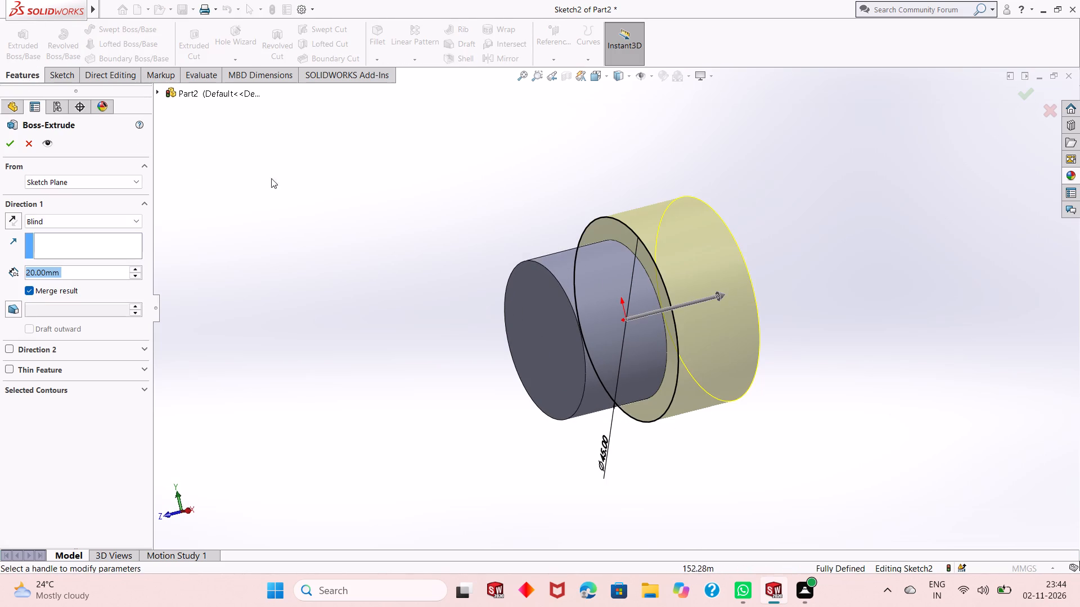
scroll(402, 307, up, 2)
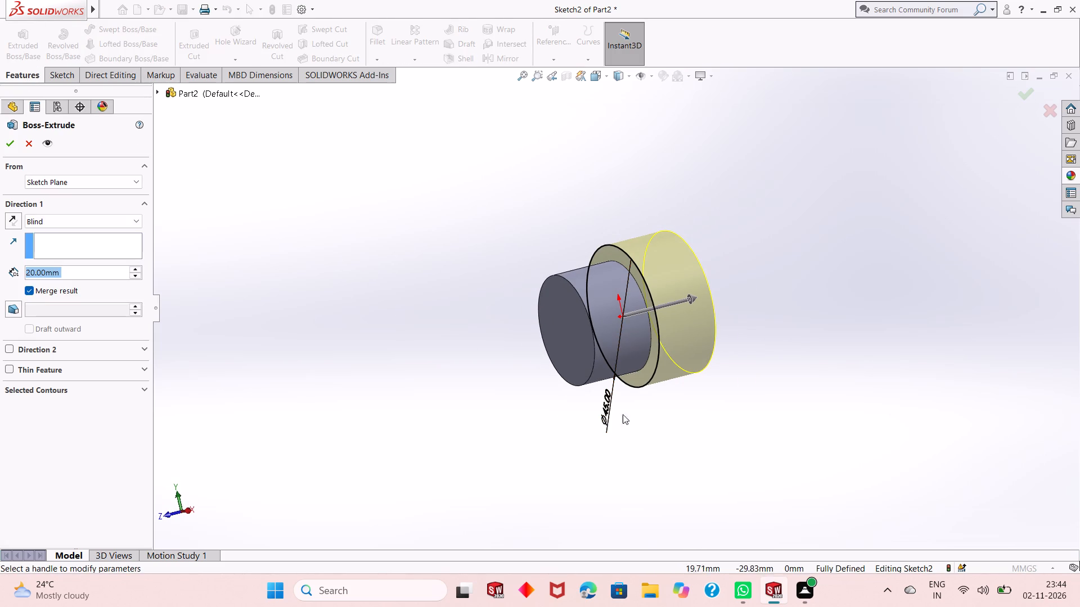
middle_drag(655, 414, 613, 374)
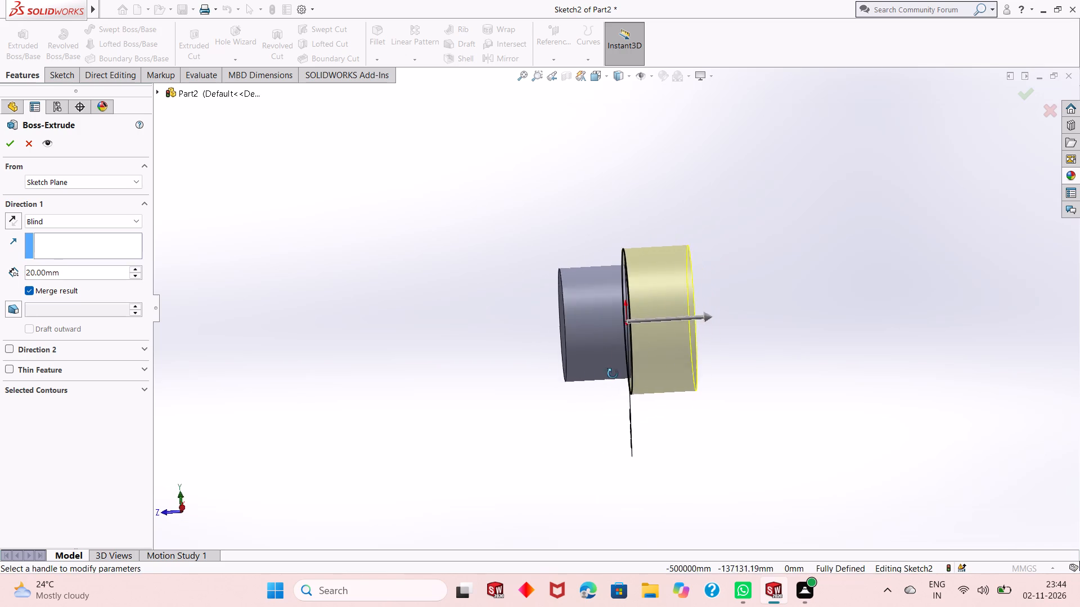
middle_drag(613, 374, 641, 361)
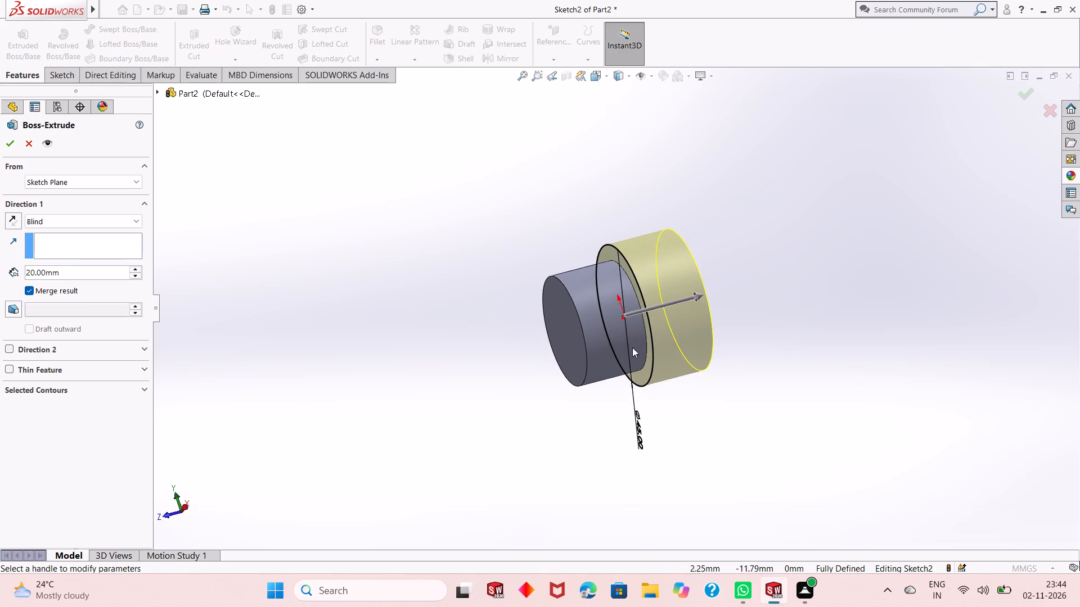
scroll(613, 280, down, 2)
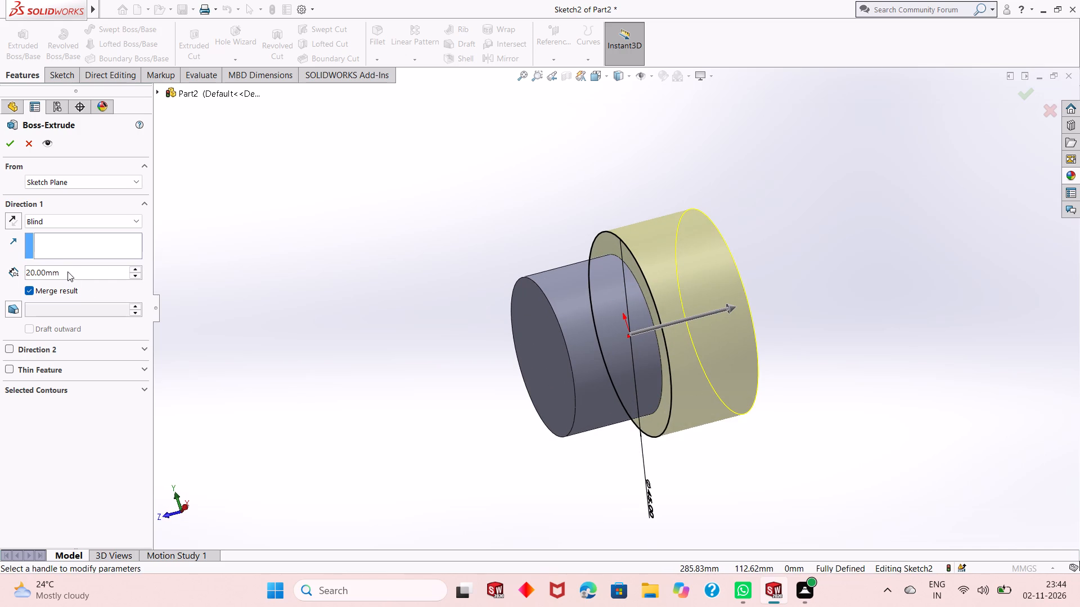
double_click(67, 271)
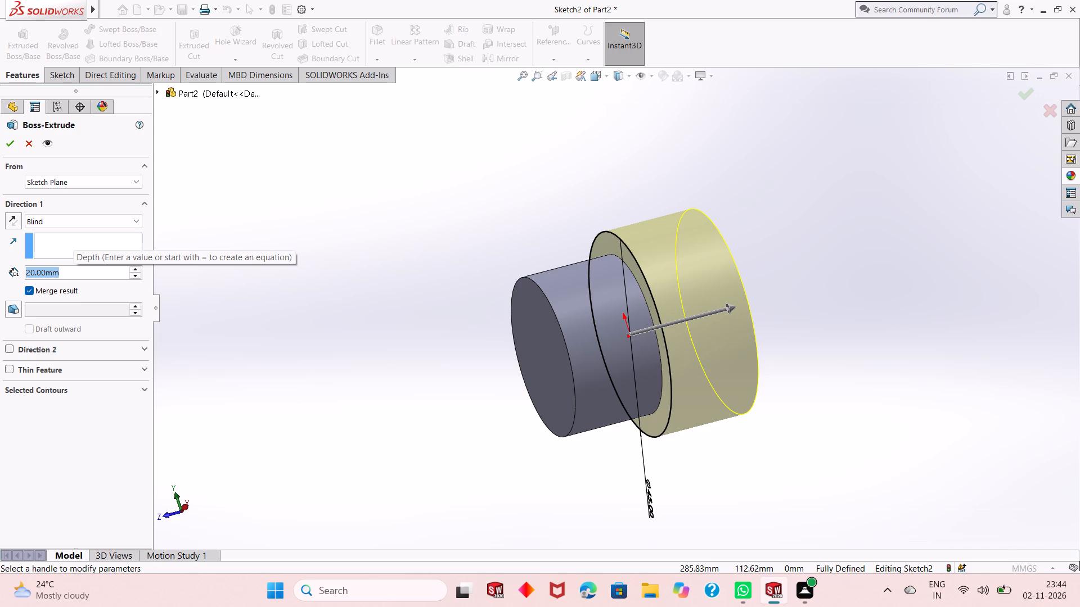
text(26)
key(Return)
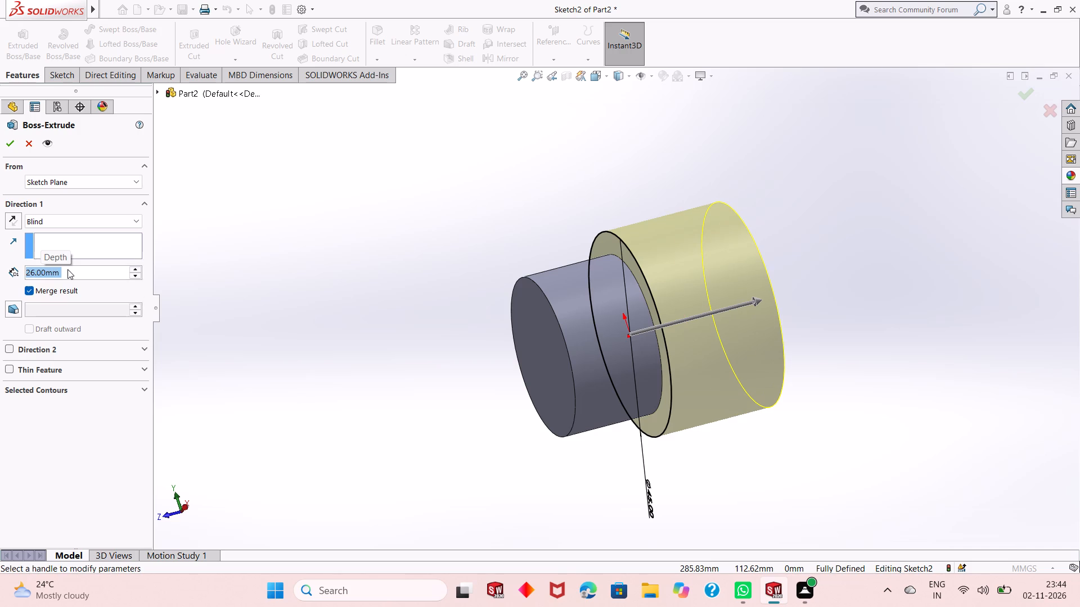
click(16, 148)
click(385, 221)
On the free end face of the 45 mm section, sketch an origin-centred circle about 51 mm in diameter, surrounding the face.
scroll(487, 333, up, 1)
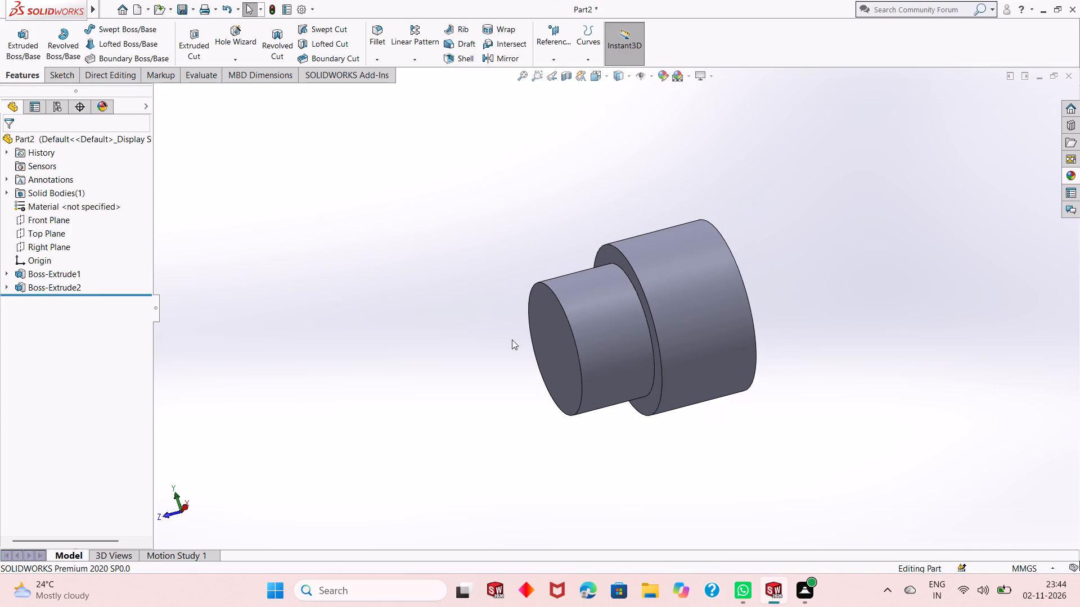
middle_drag(604, 403, 547, 402)
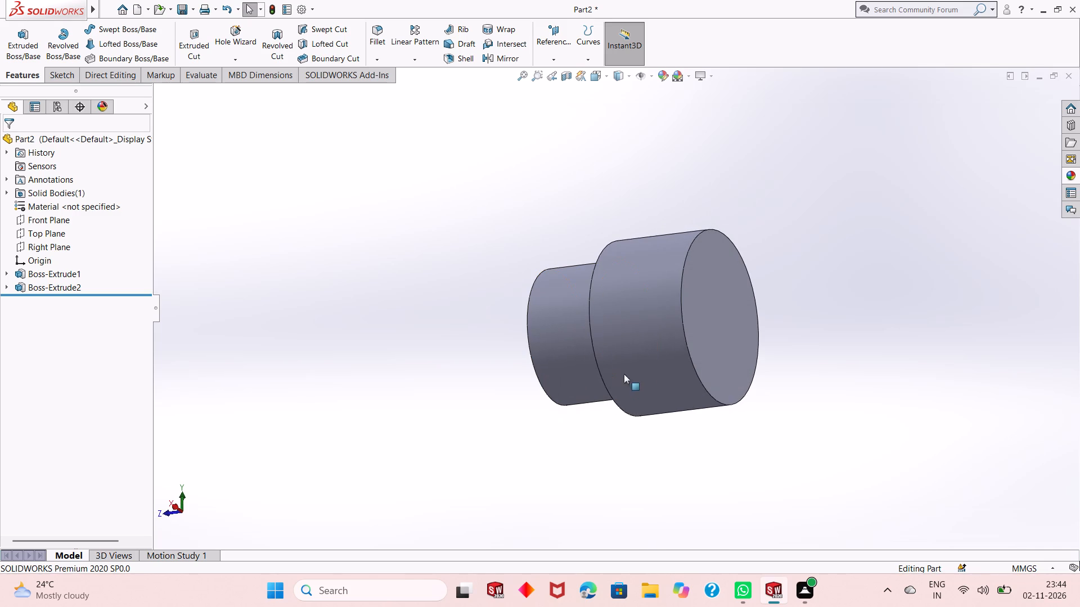
click(725, 291)
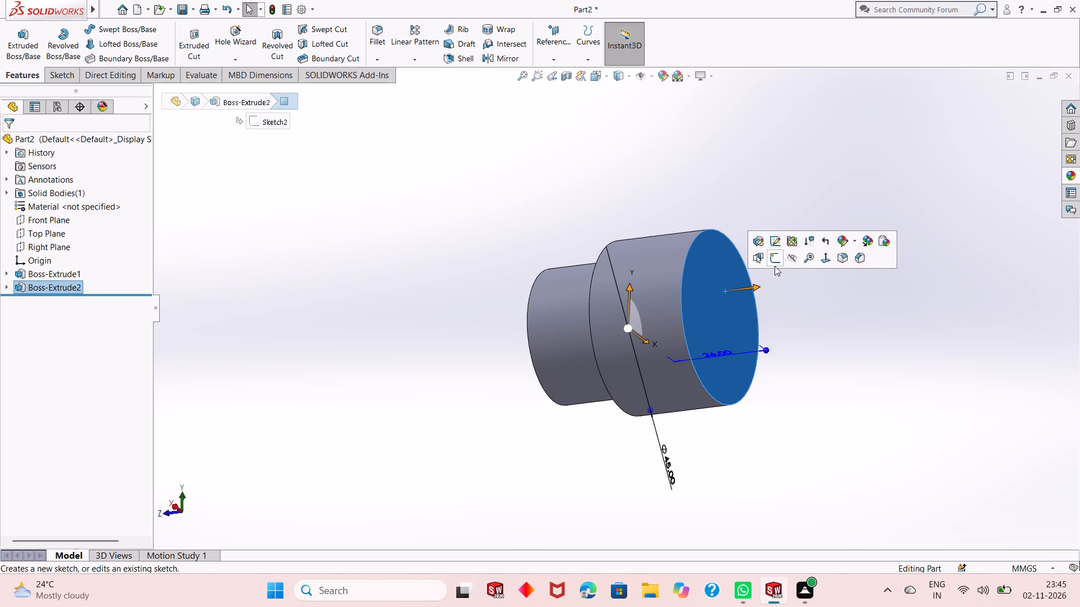
click(775, 266)
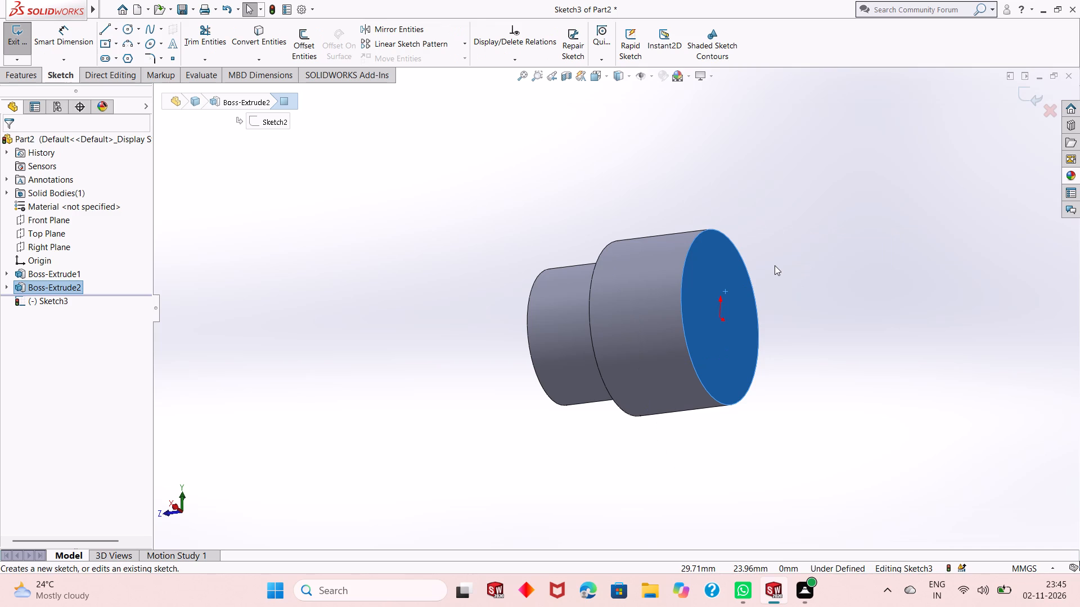
key(ctrl+8)
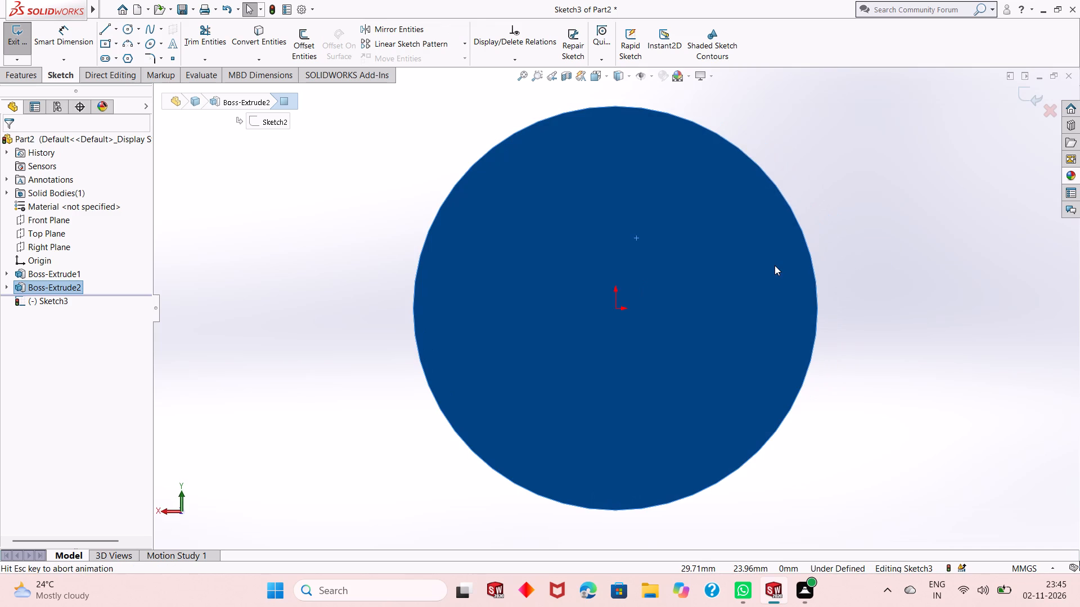
scroll(758, 283, up, 1)
click(811, 267)
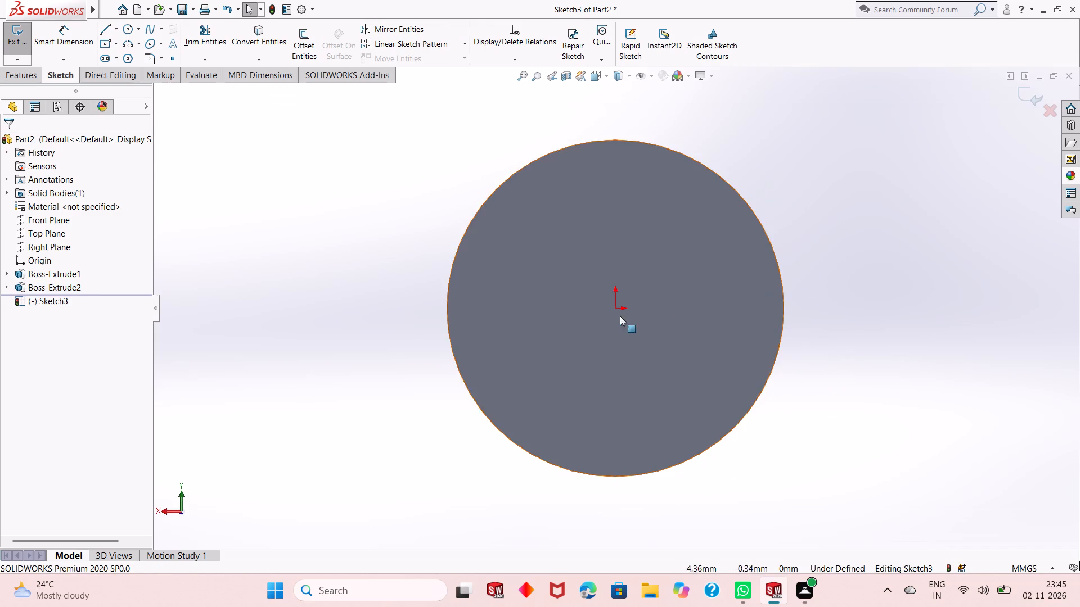
scroll(606, 318, up, 1)
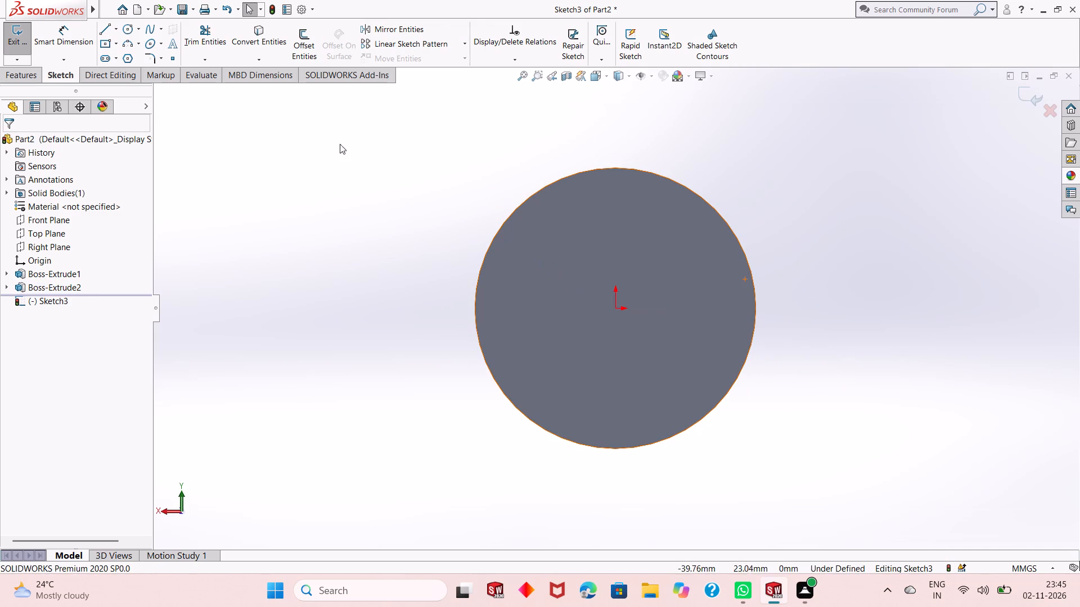
click(127, 29)
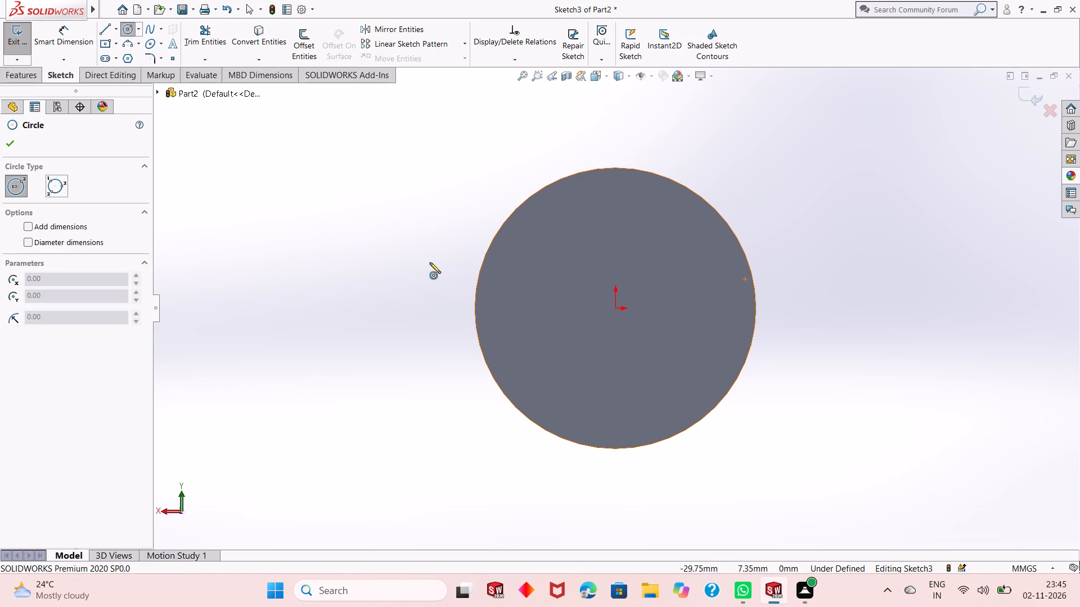
click(615, 310)
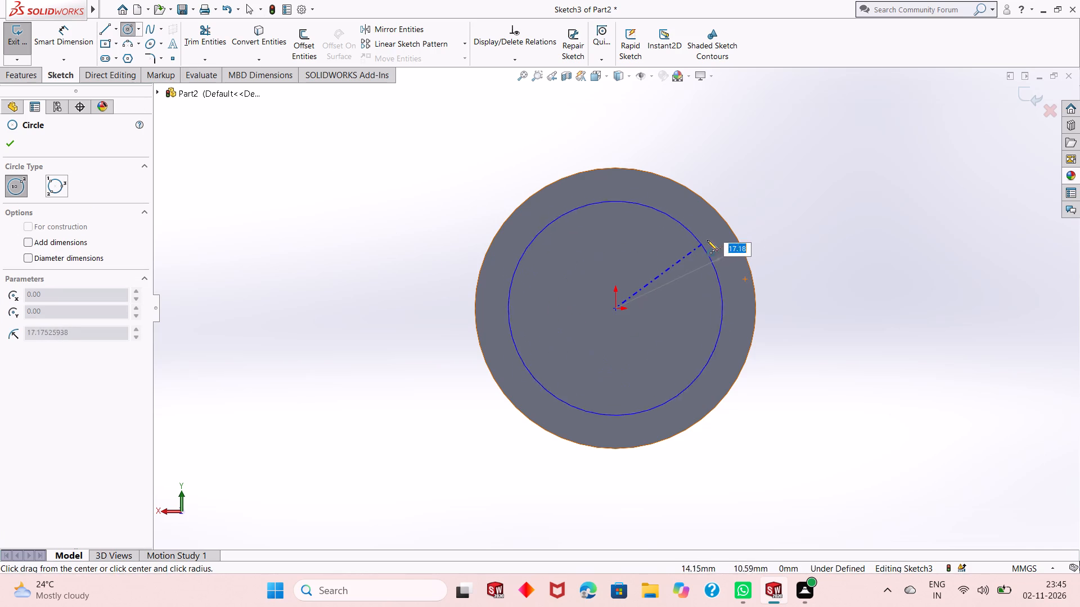
click(744, 214)
right_click(820, 178)
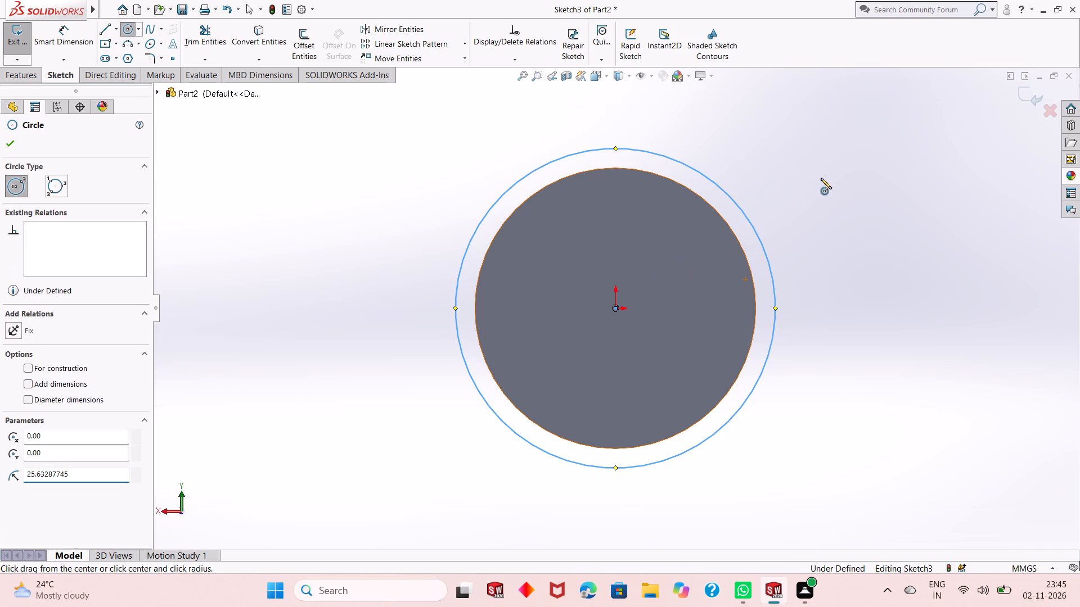
click(838, 186)
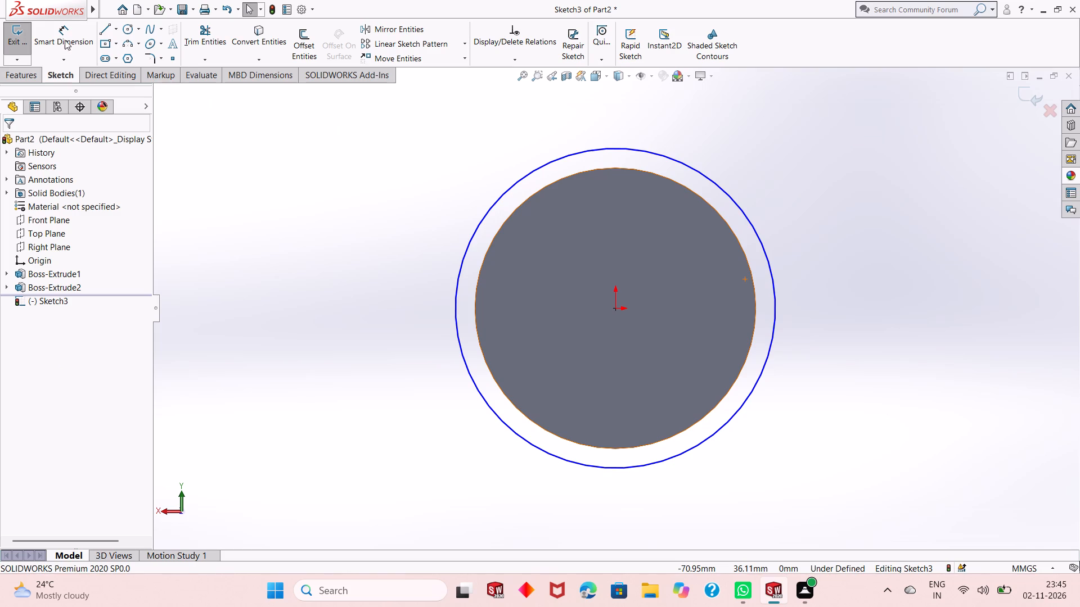
Dimension the new circle's diameter as 66 mm.
click(58, 35)
click(758, 383)
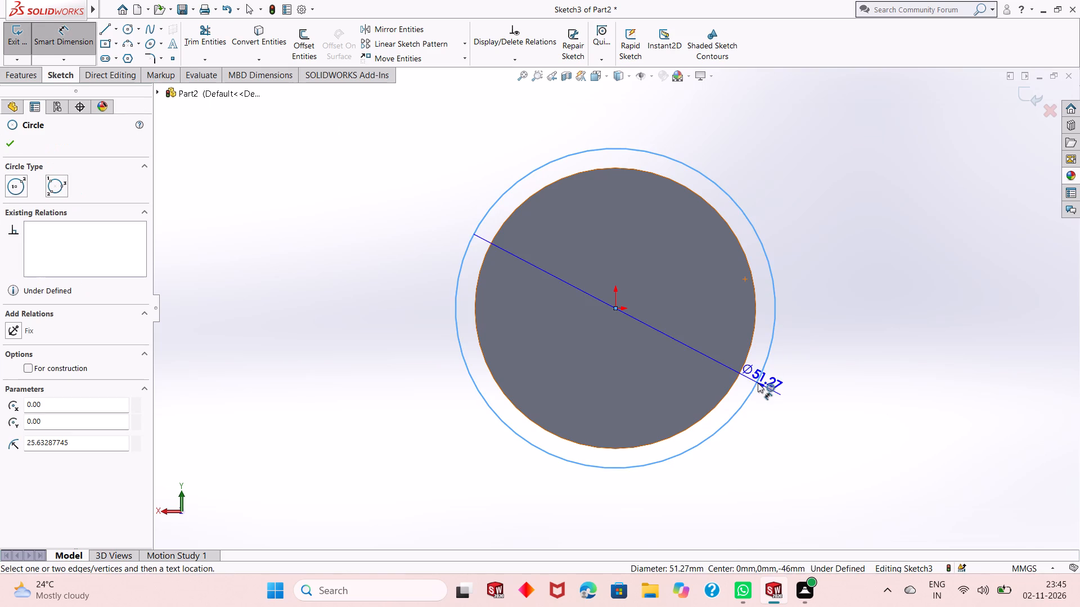
click(811, 518)
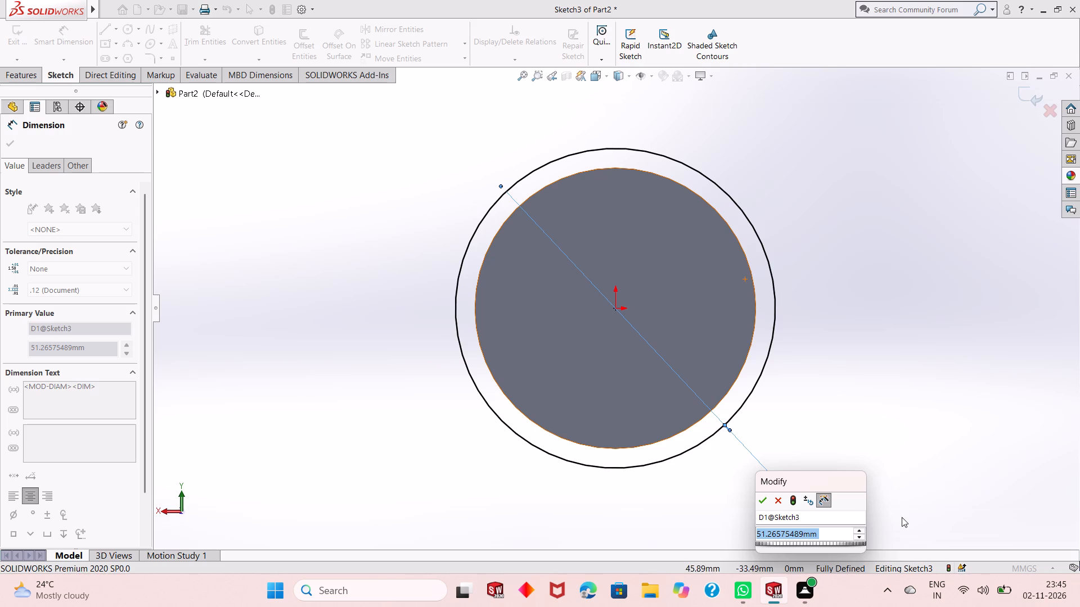
scroll(670, 369, up, 2)
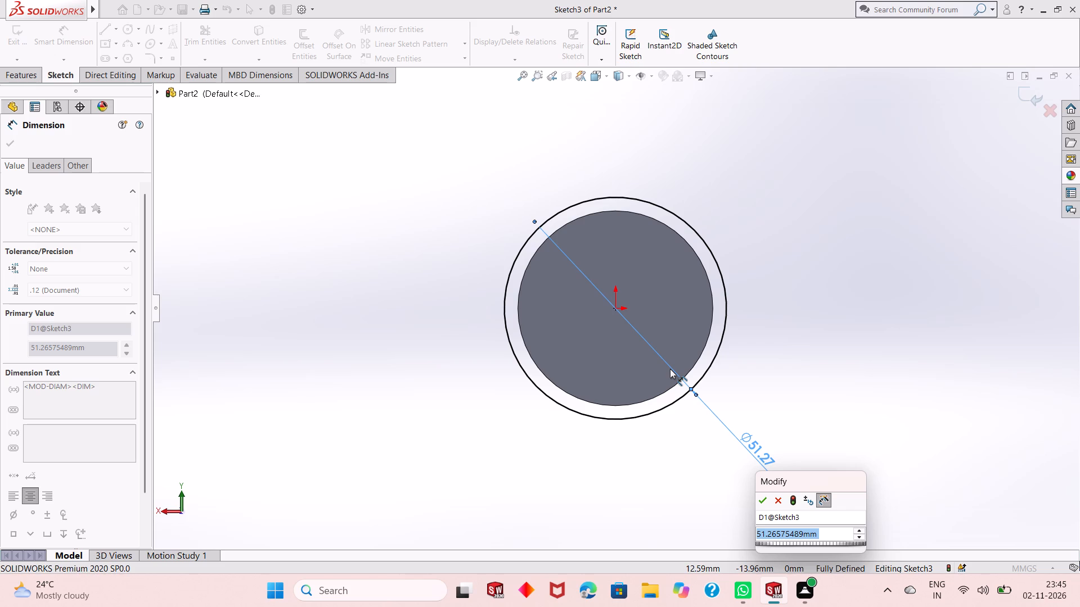
text(66)
key(Return)
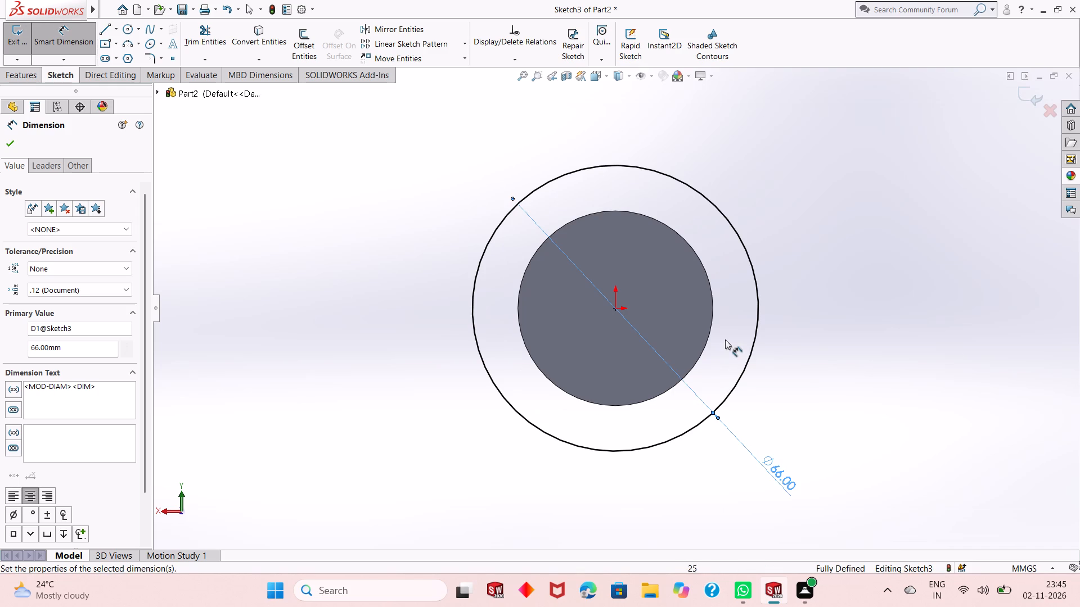
scroll(753, 338, up, 2)
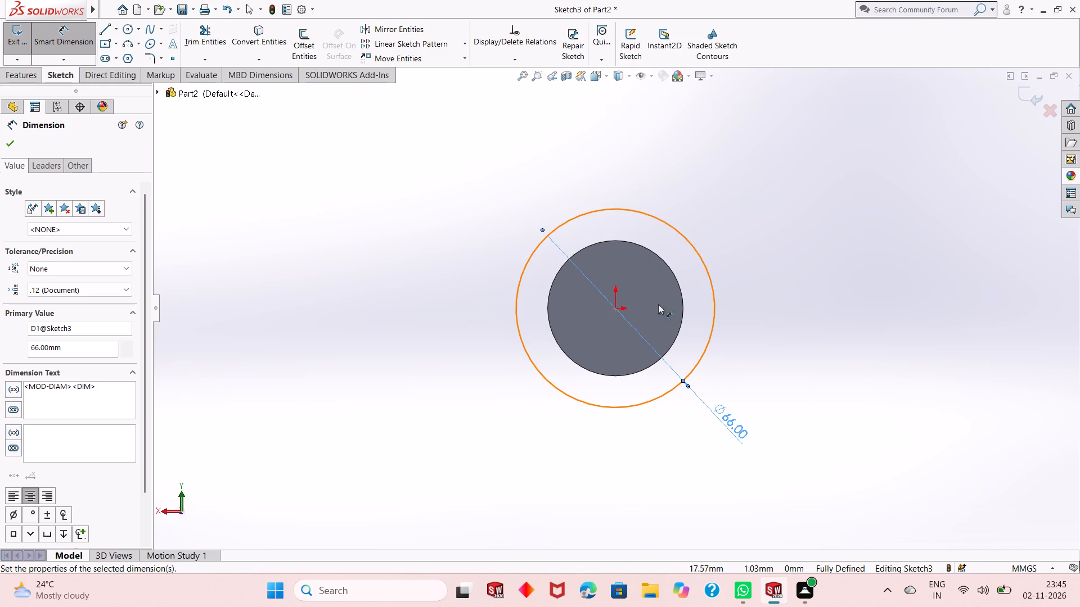
right_click(328, 198)
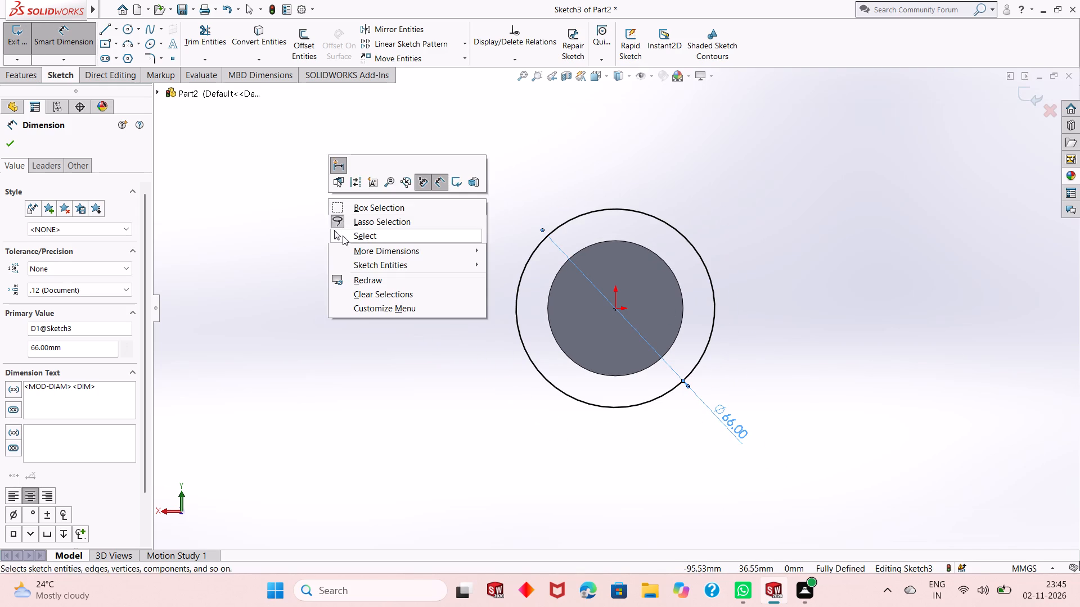
click(343, 235)
Extrude the 66 mm circle as a blind boss 23 mm deep, extending away from the 45 mm section.
middle_drag(543, 312, 637, 283)
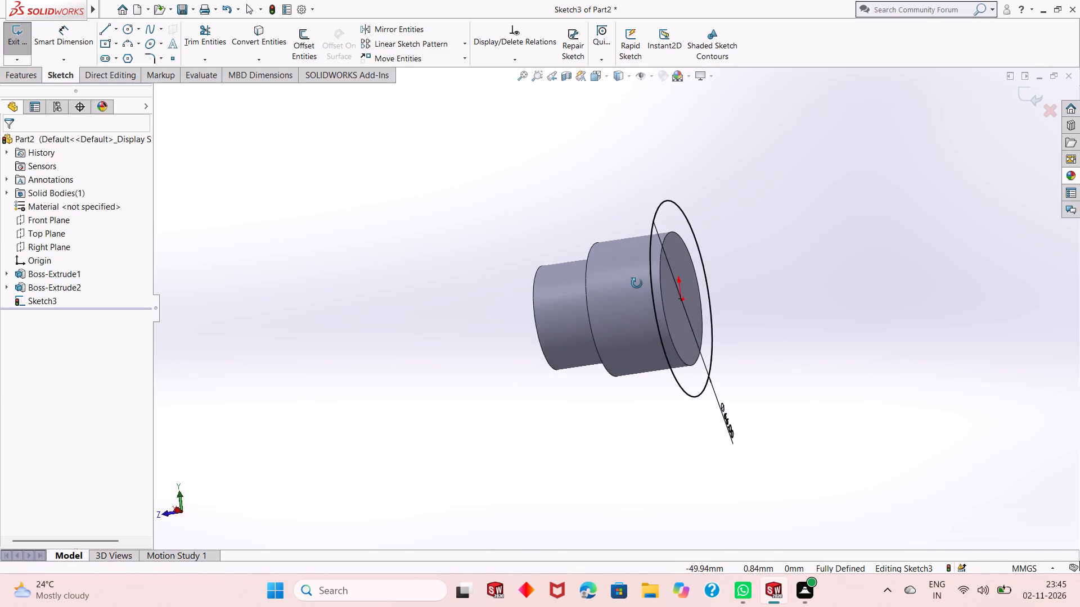
middle_drag(637, 283, 650, 296)
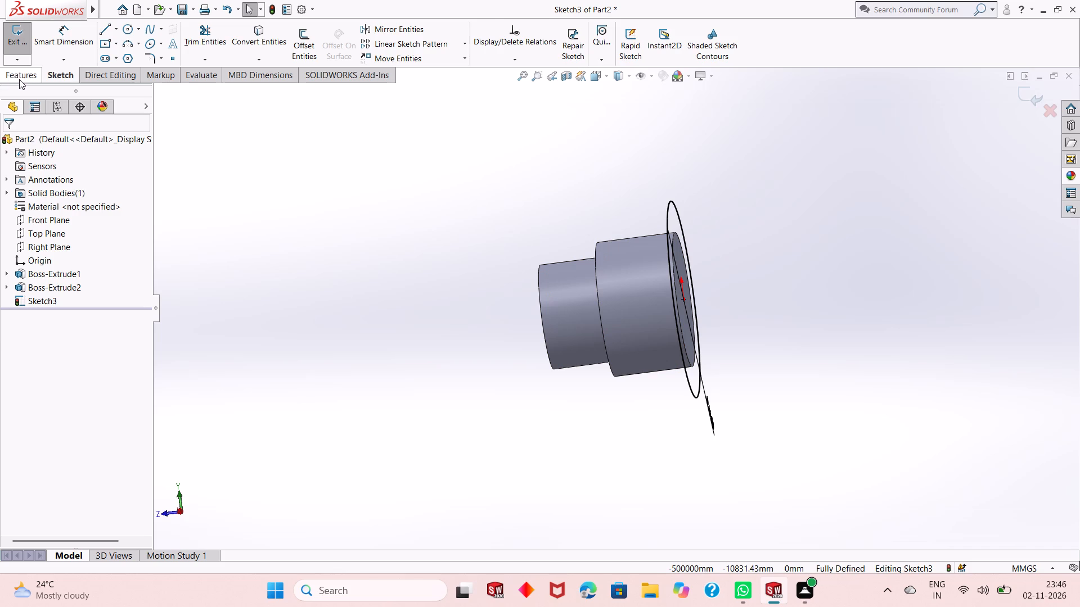
click(19, 79)
click(23, 52)
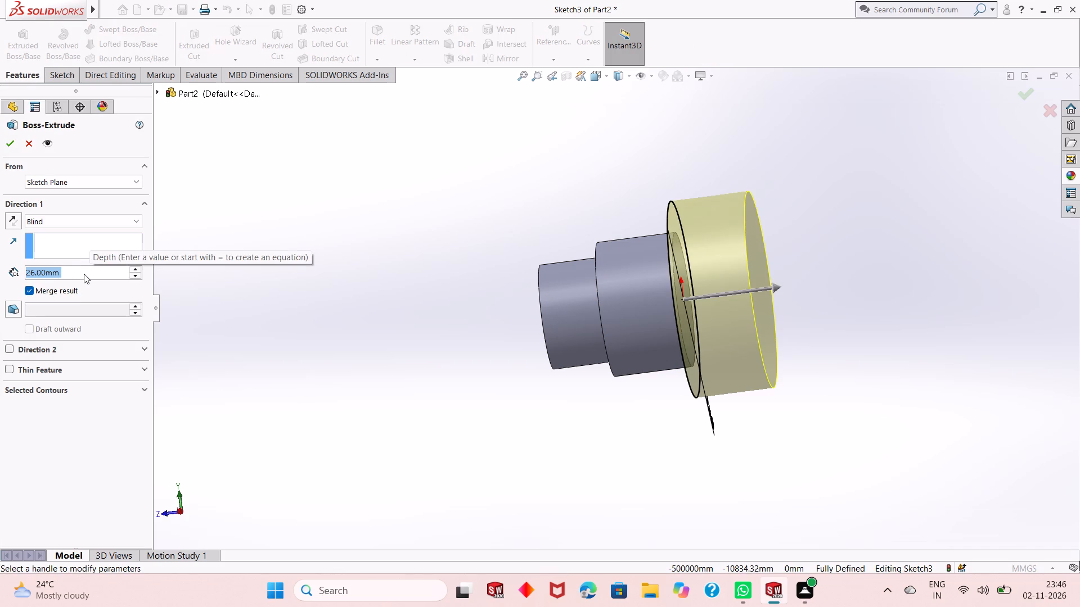
text(23)
key(Return)
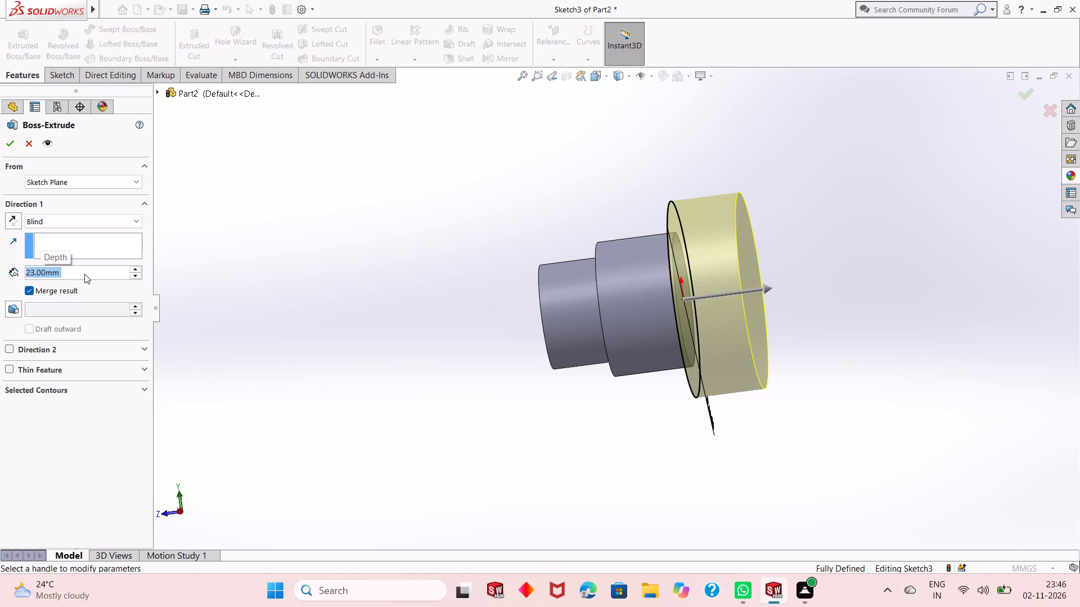
click(11, 147)
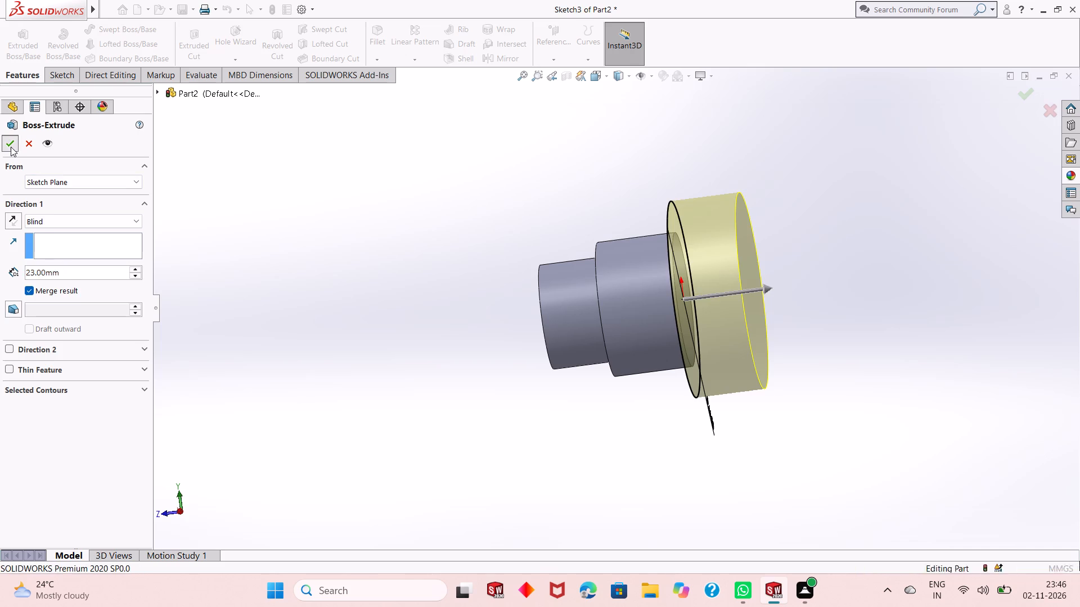
Examine the stepped part from both ends and from the side.
click(490, 390)
middle_drag(588, 415, 597, 402)
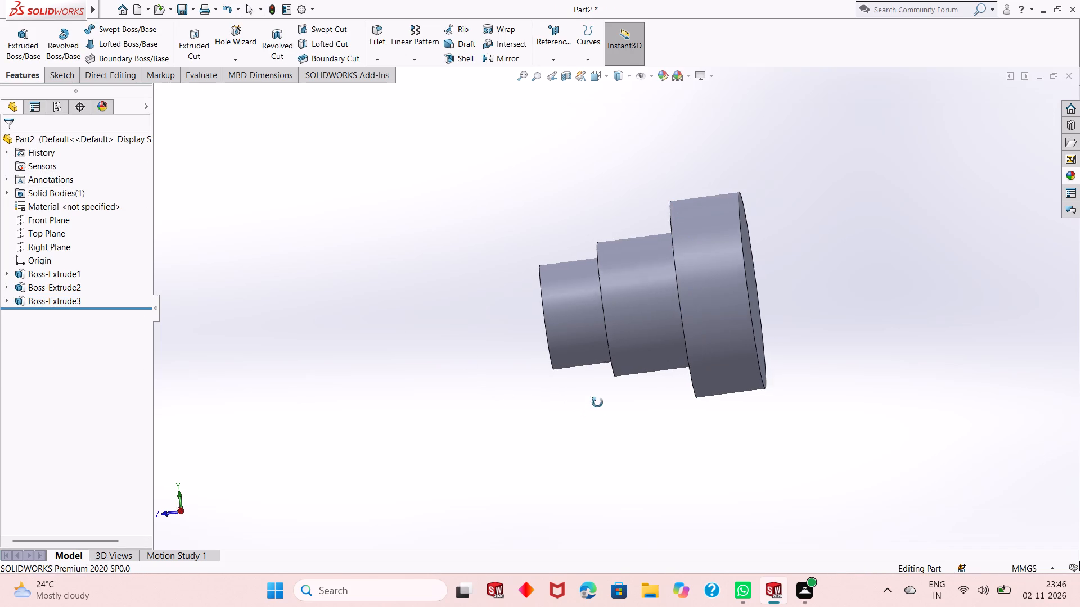
middle_drag(597, 402, 728, 252)
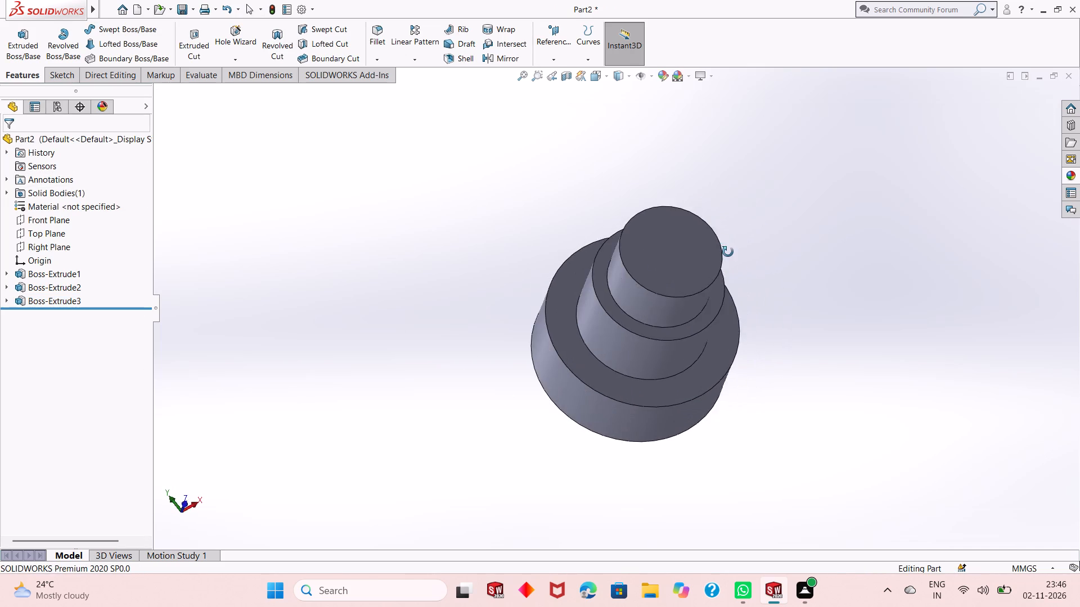
middle_drag(728, 252, 566, 398)
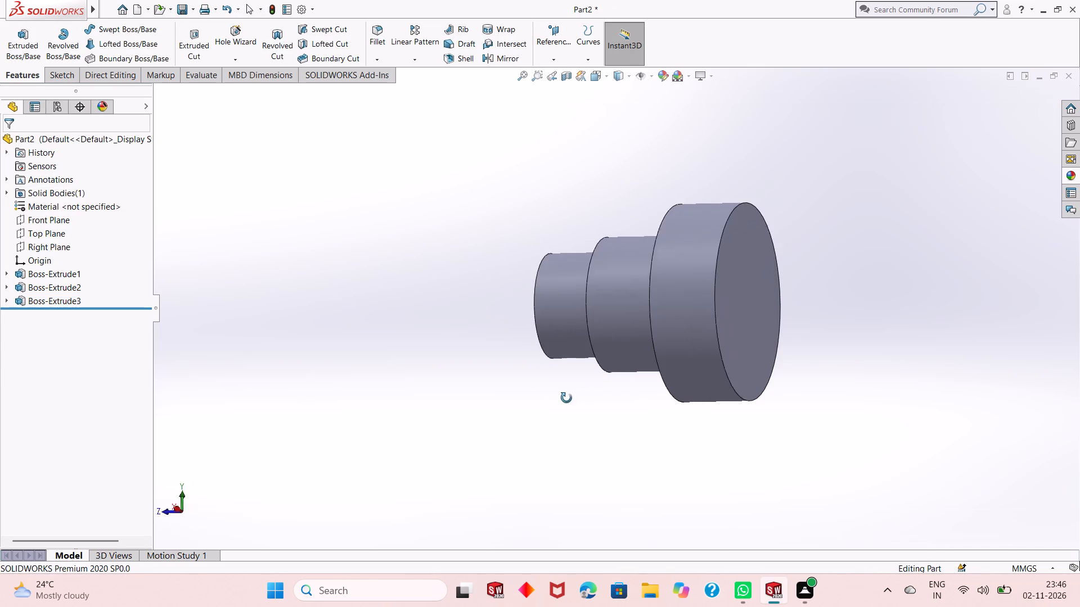
middle_drag(566, 398, 557, 408)
middle_drag(706, 247, 655, 292)
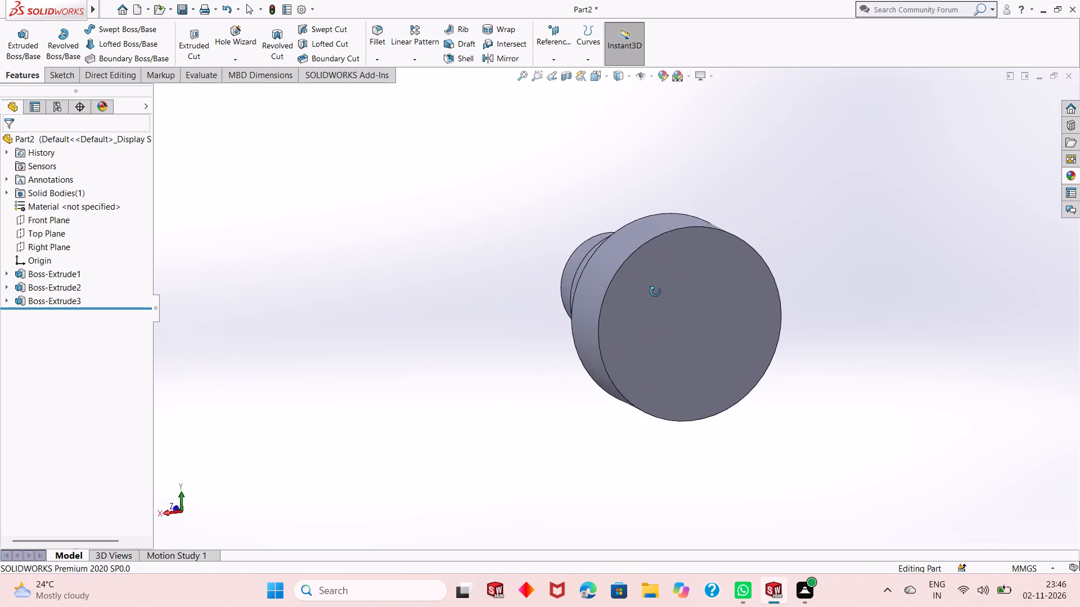
middle_drag(655, 292, 697, 271)
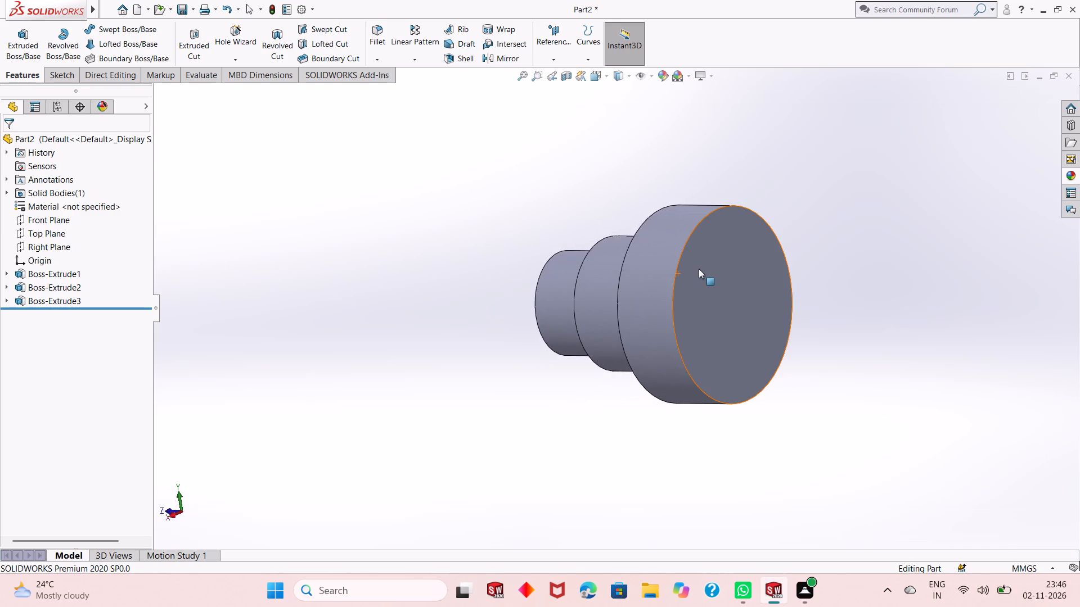
scroll(699, 269, down, 2)
scroll(763, 382, up, 2)
middle_drag(804, 363, 814, 351)
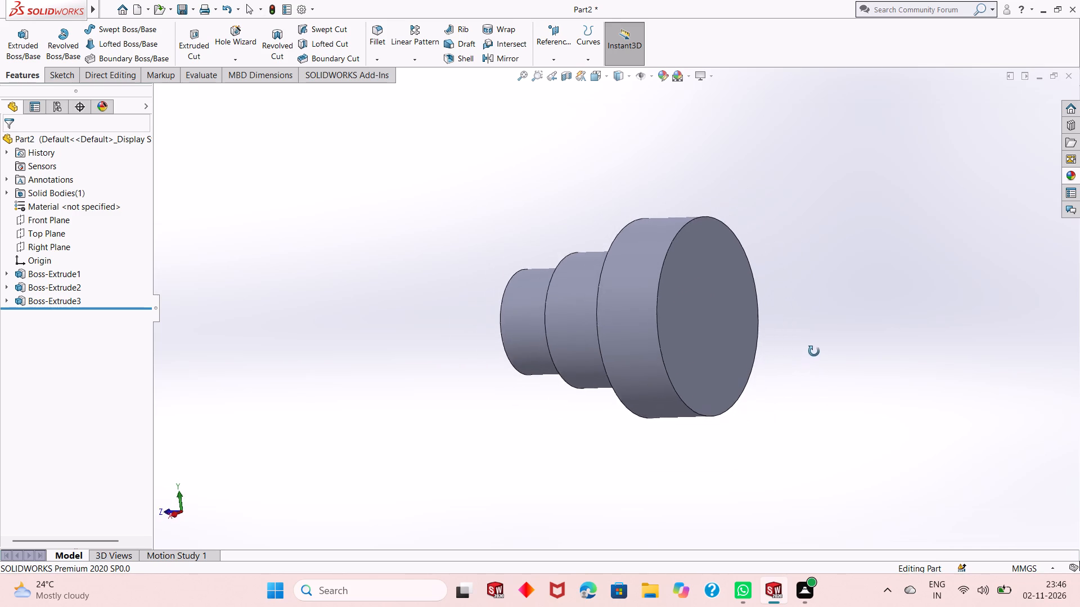
middle_drag(814, 351, 835, 311)
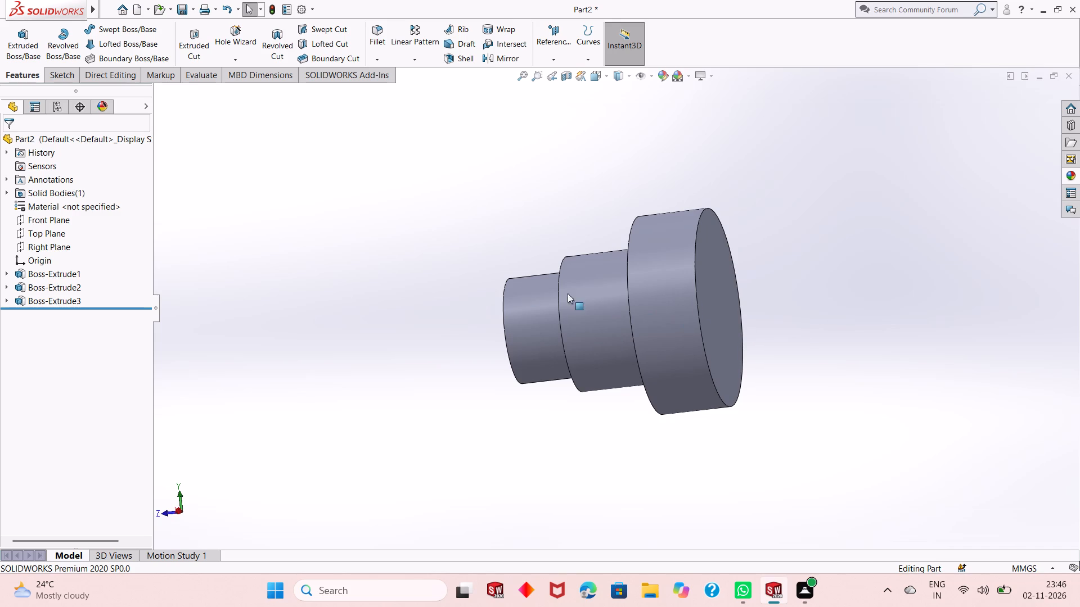
Start a new sketch on the Right Plane and view it face-on.
click(55, 242)
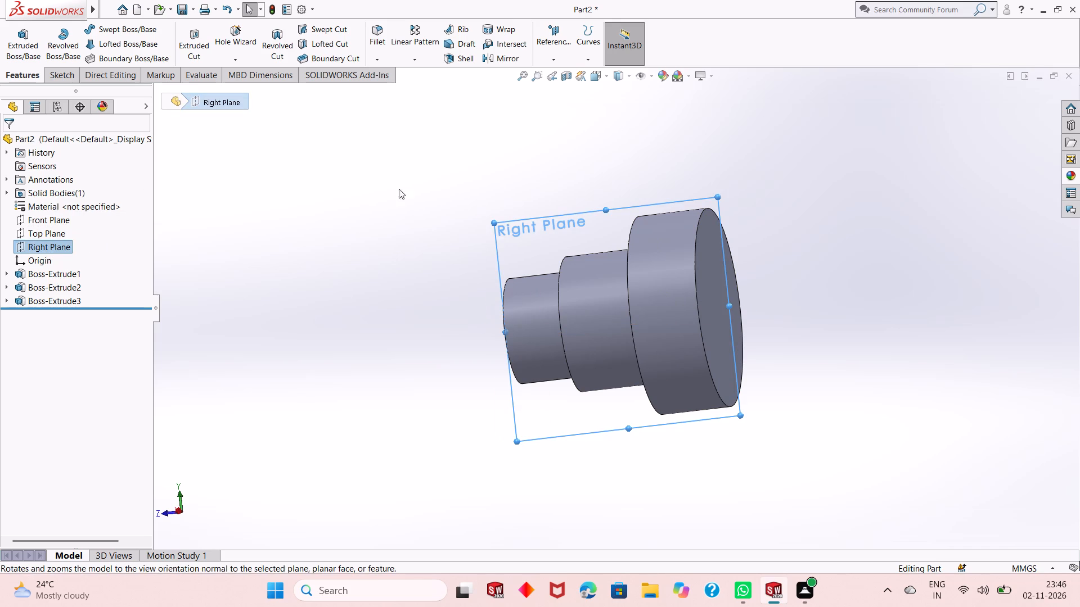
click(64, 248)
click(76, 229)
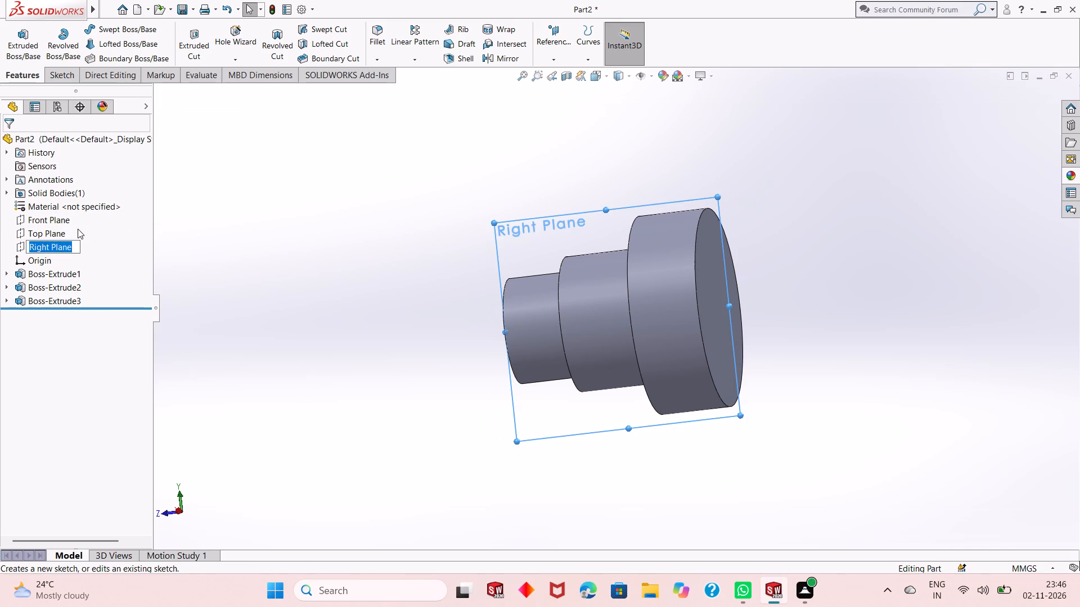
click(290, 260)
click(64, 252)
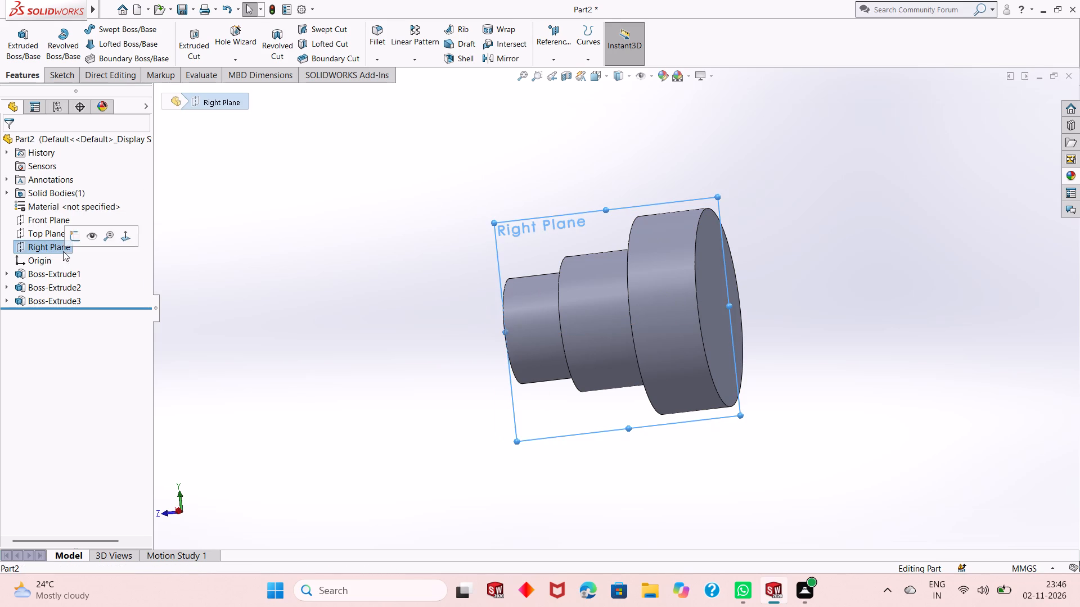
click(72, 244)
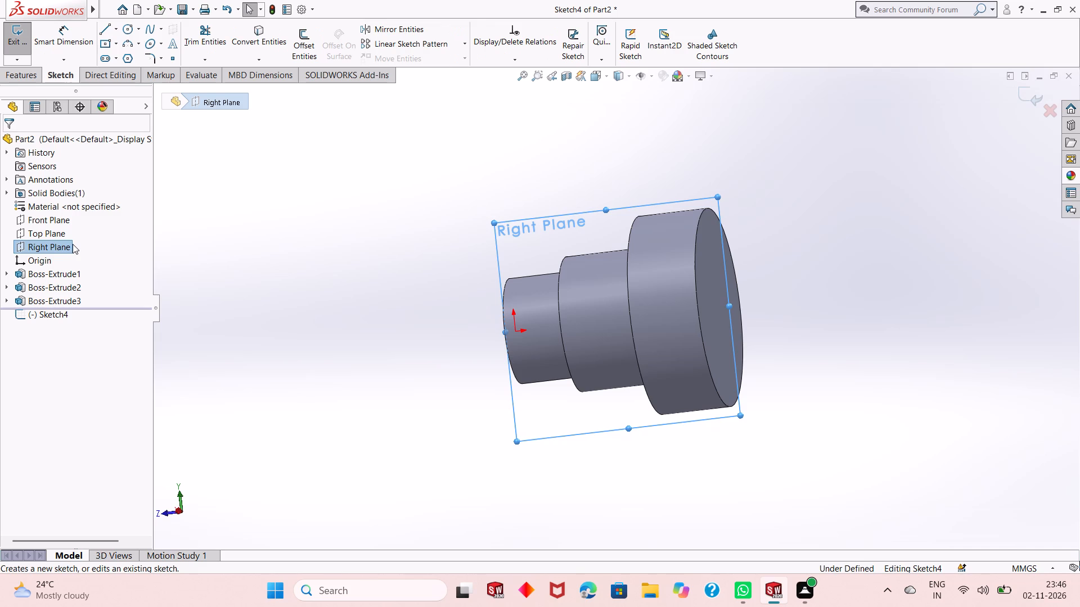
key(ctrl+8)
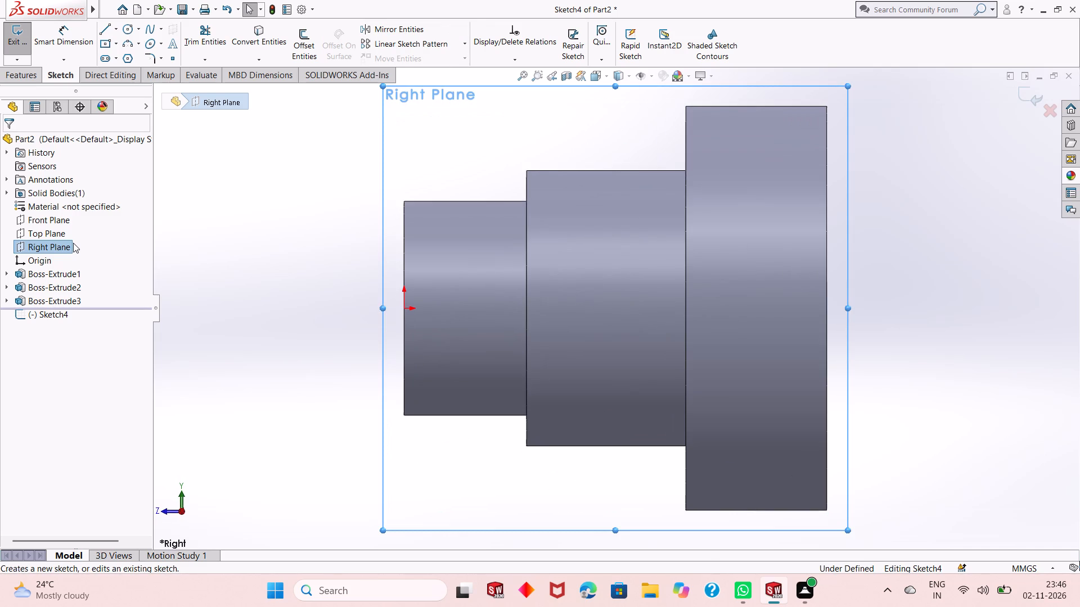
scroll(361, 392, up, 4)
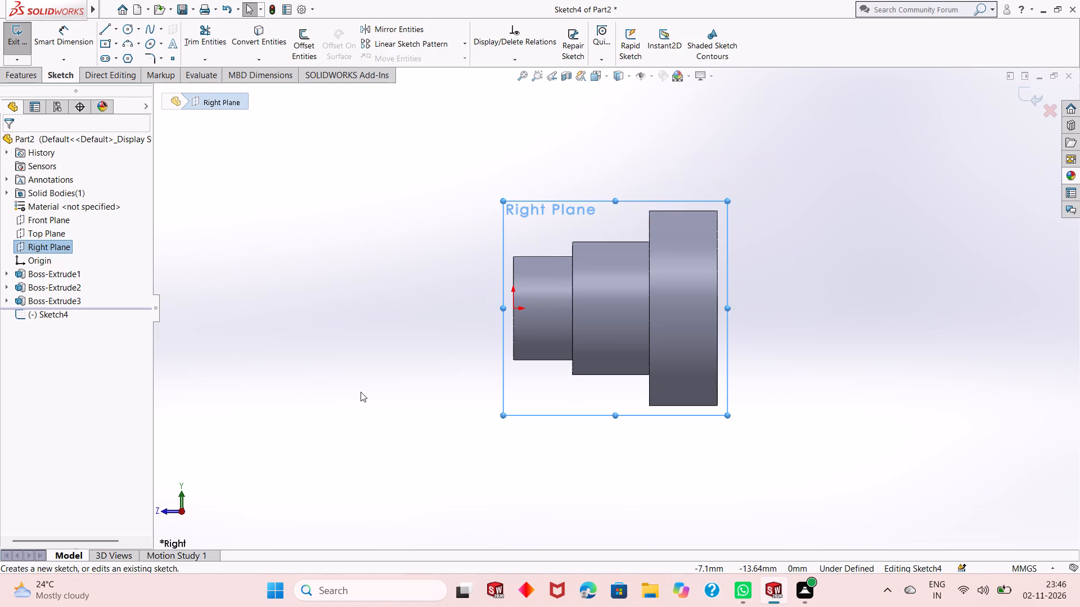
scroll(361, 392, up, 1)
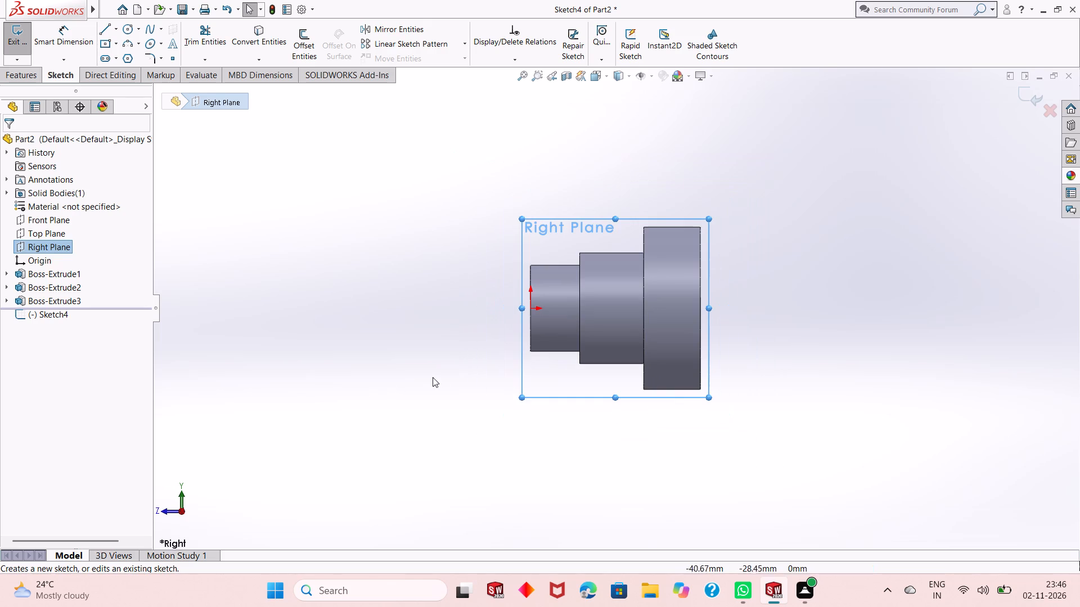
scroll(831, 336, down, 1)
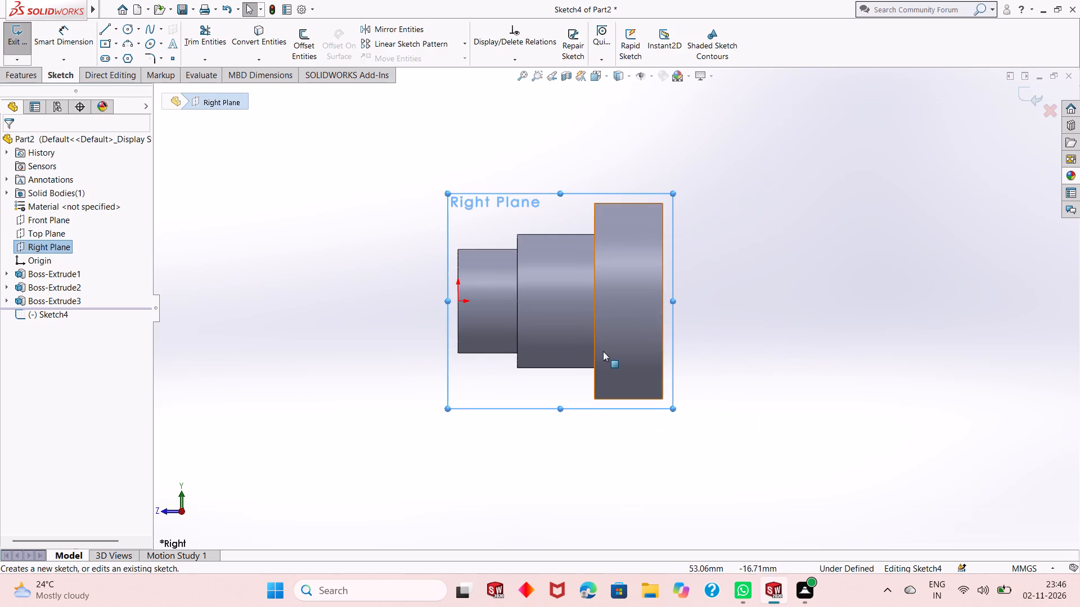
scroll(597, 357, up, 1)
scroll(787, 282, down, 2)
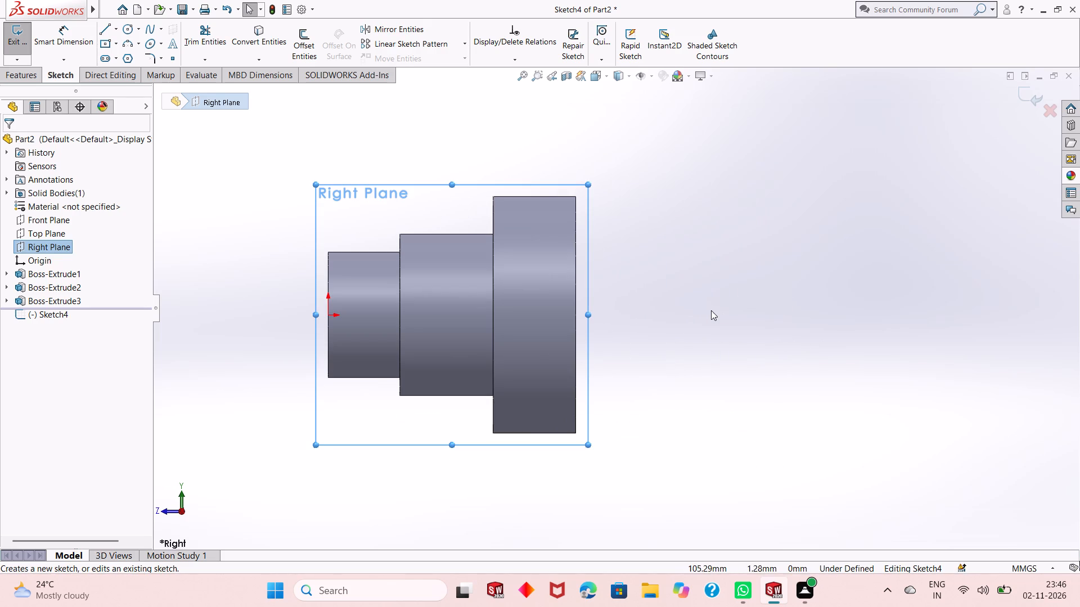
click(711, 310)
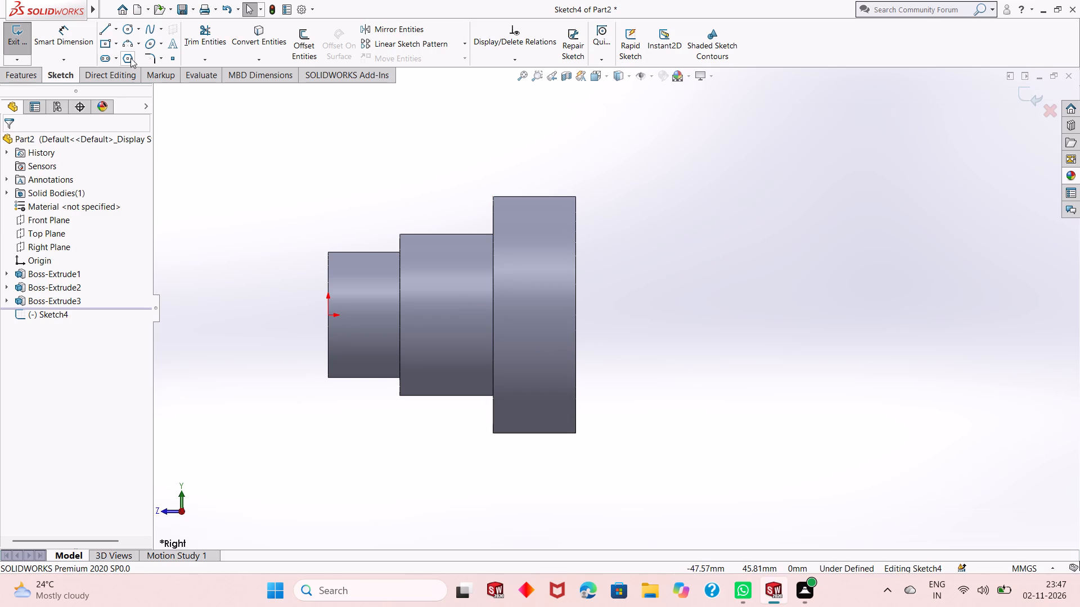
Sketch a vertical line of length 102/2 (51 mm) upward from the centre of the 66 mm section's free end face.
click(103, 28)
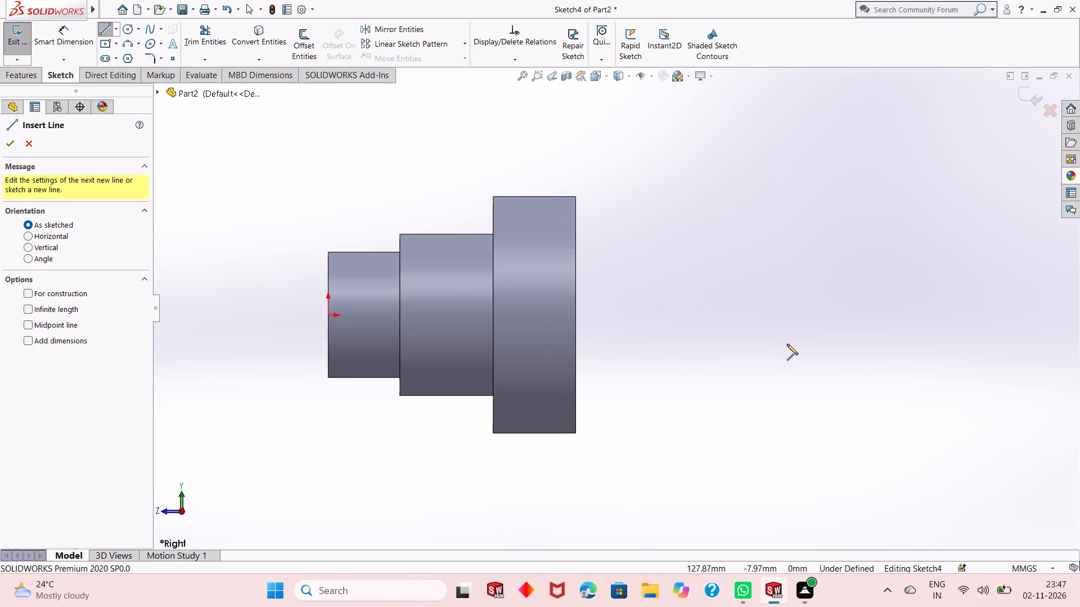
click(575, 316)
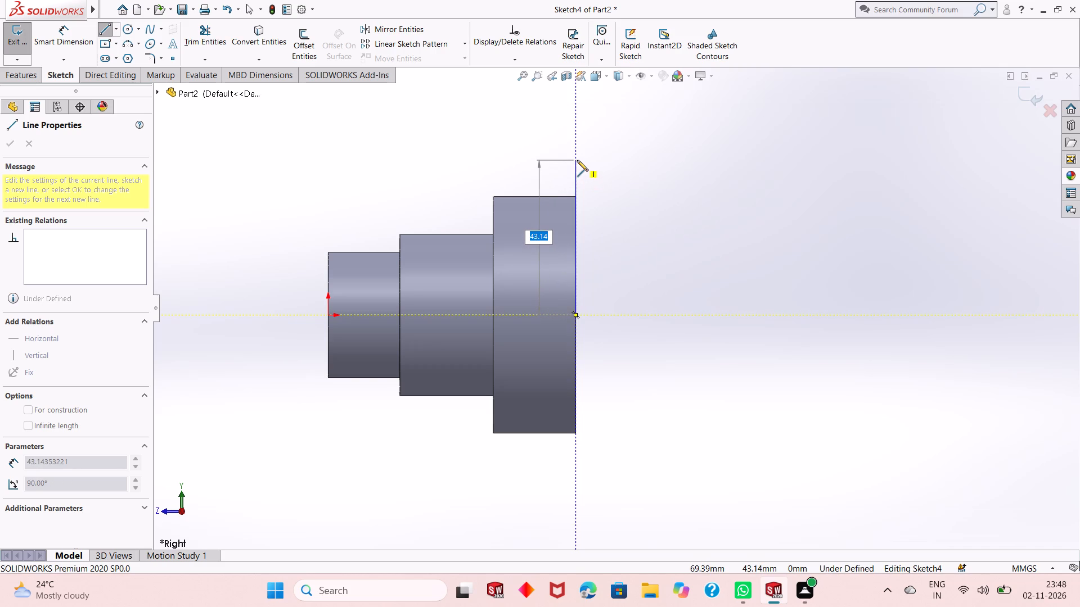
text(102/)
key(2)
key(Return)
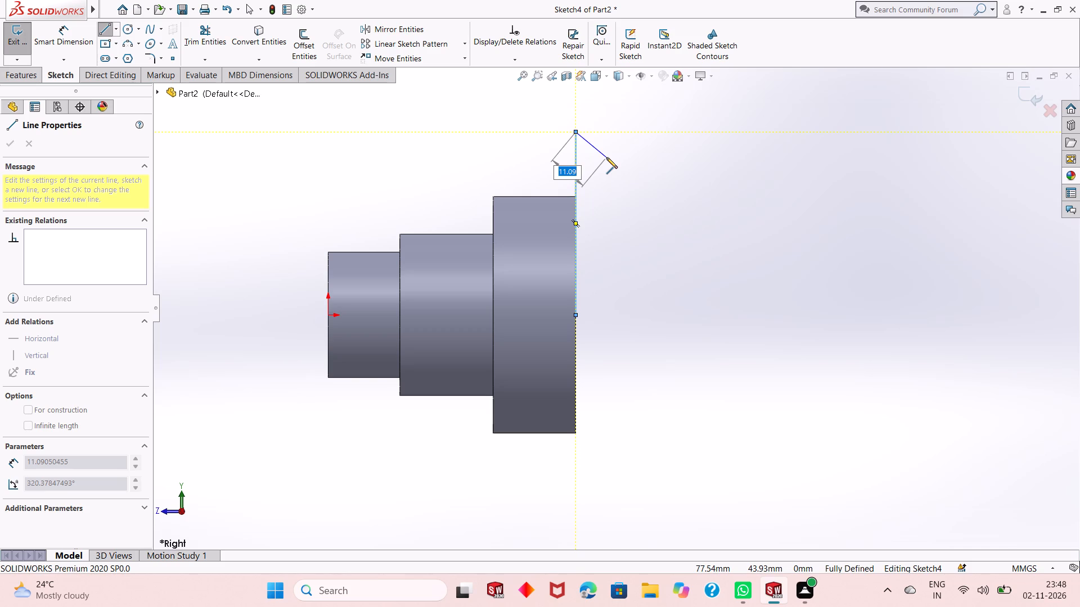
scroll(589, 258, down, 1)
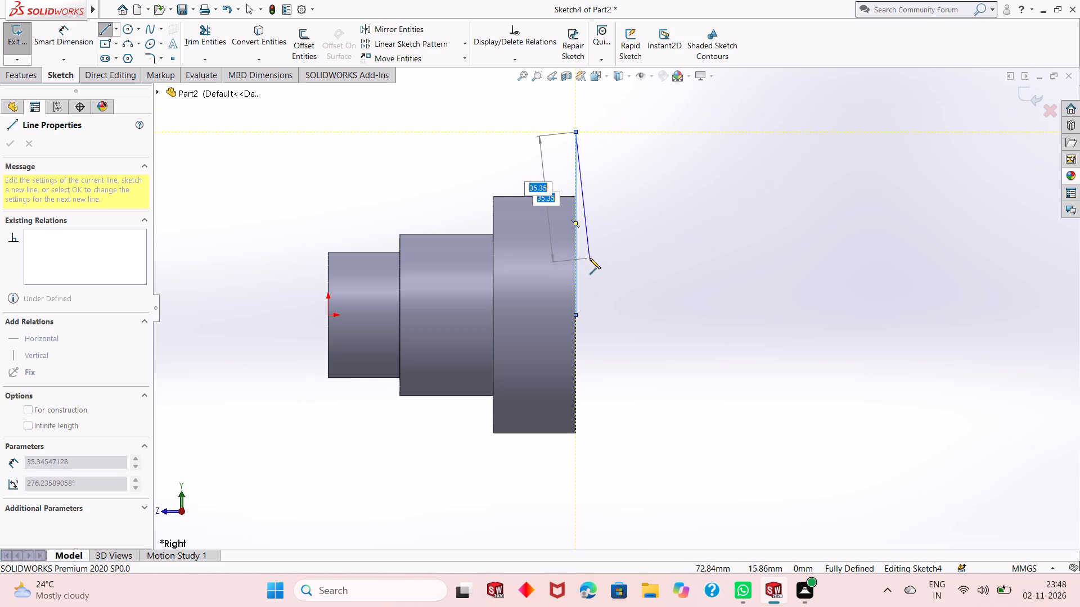
scroll(589, 258, down, 1)
scroll(582, 319, up, 5)
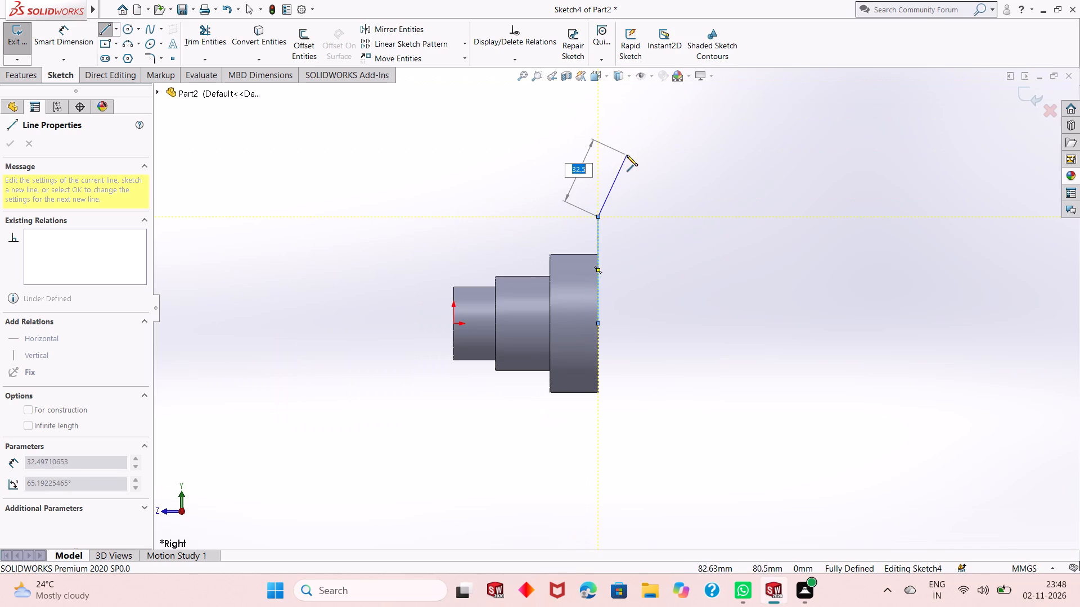
right_click(627, 155)
click(647, 167)
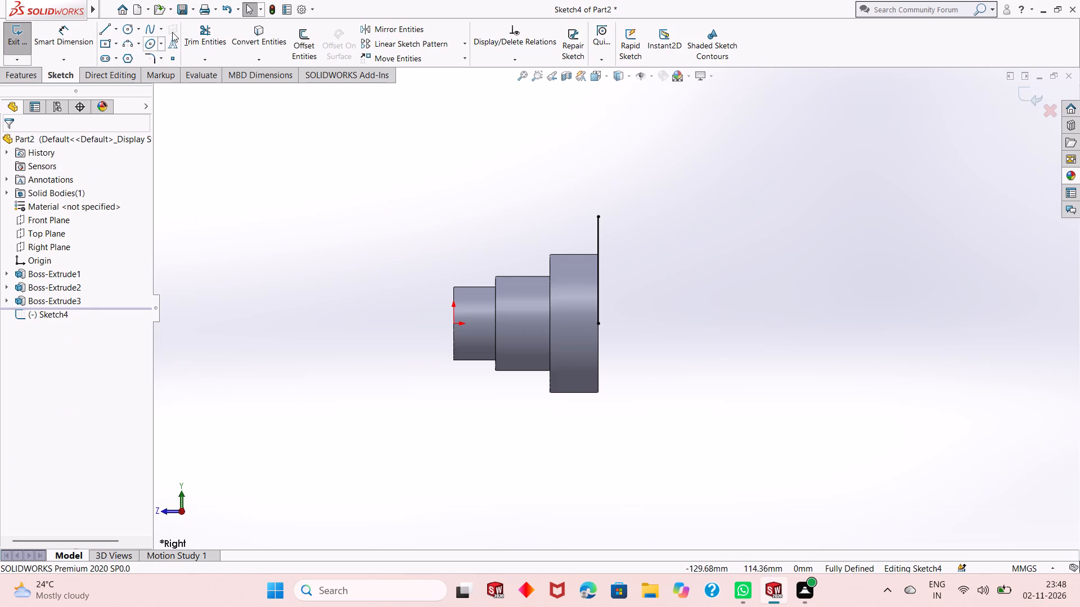
Close a four-sided profile from the line's upper end: about 28 mm outward at 45°, about 89 mm down, slanting back, about 43 mm up to its start.
click(108, 35)
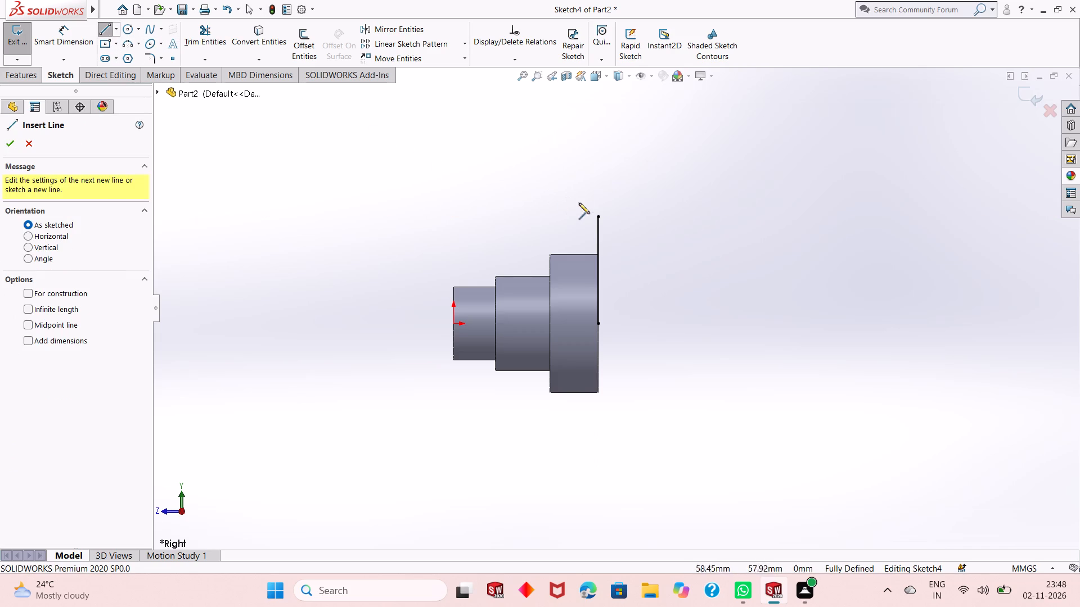
click(596, 217)
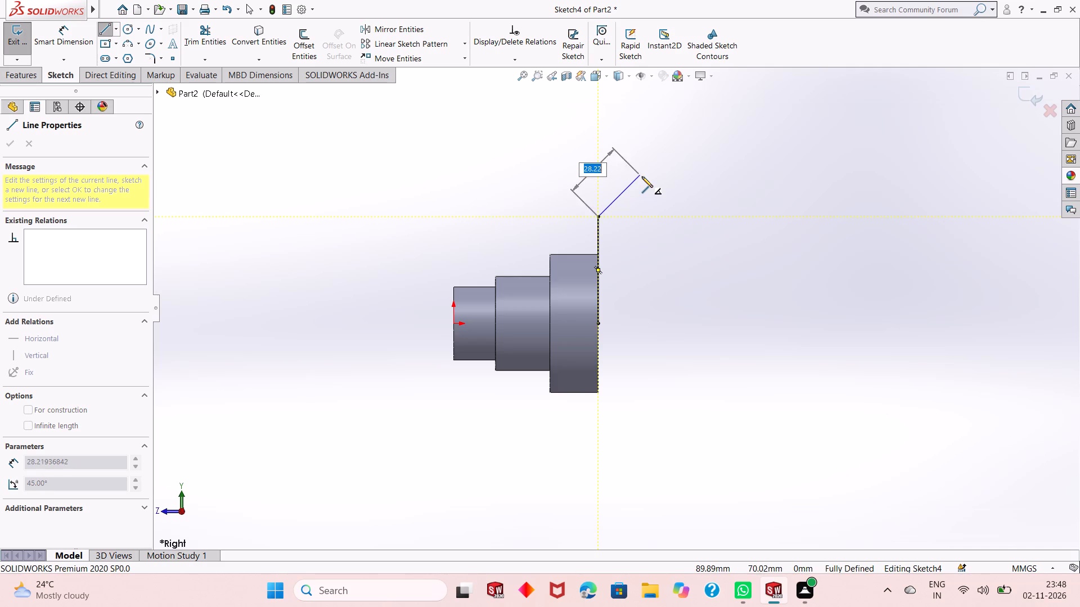
click(641, 174)
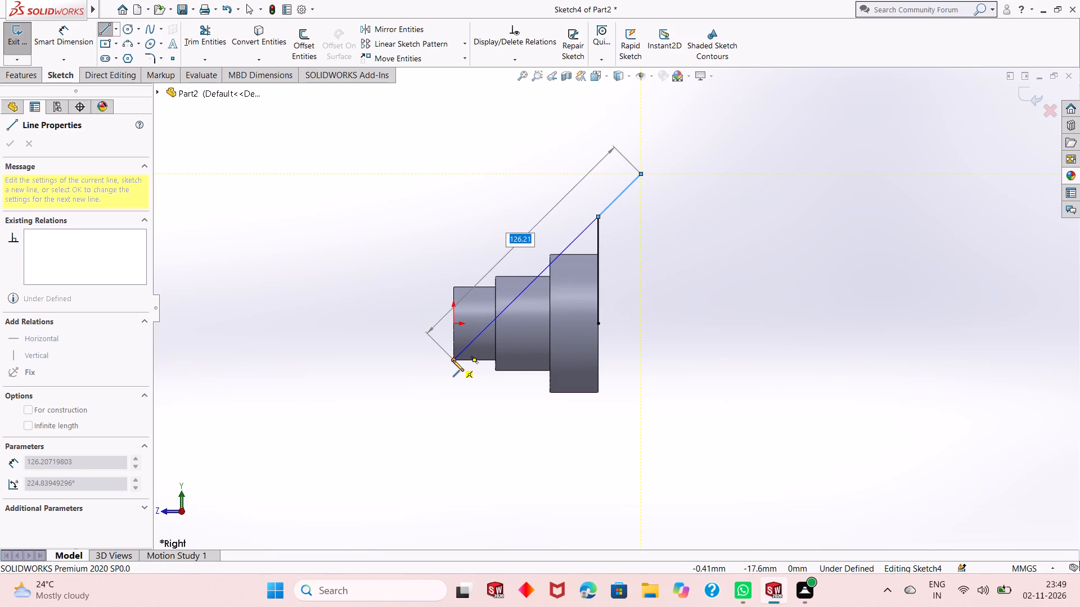
click(640, 359)
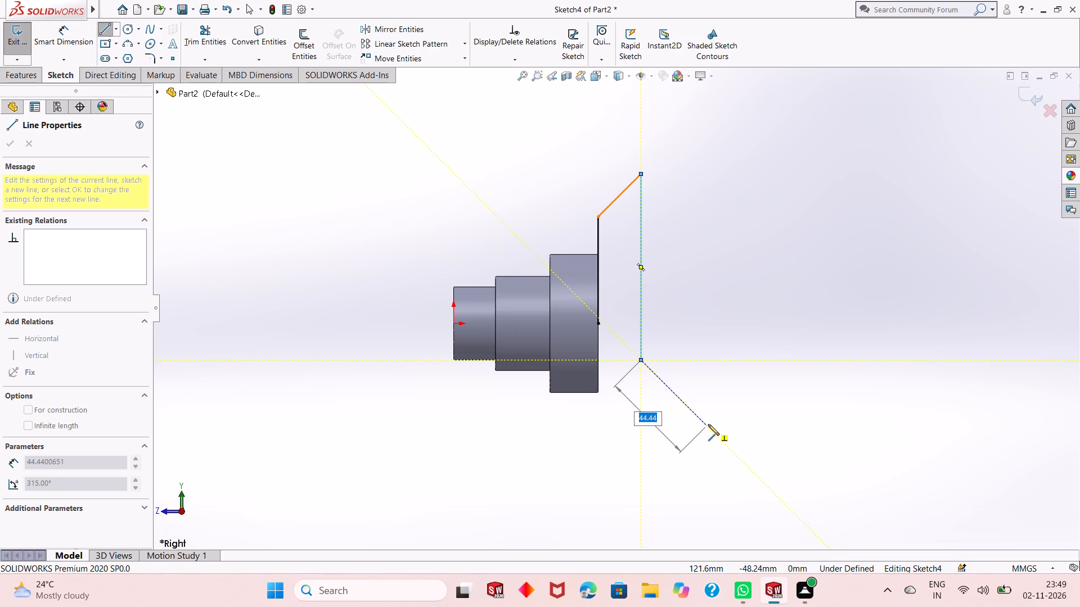
click(601, 414)
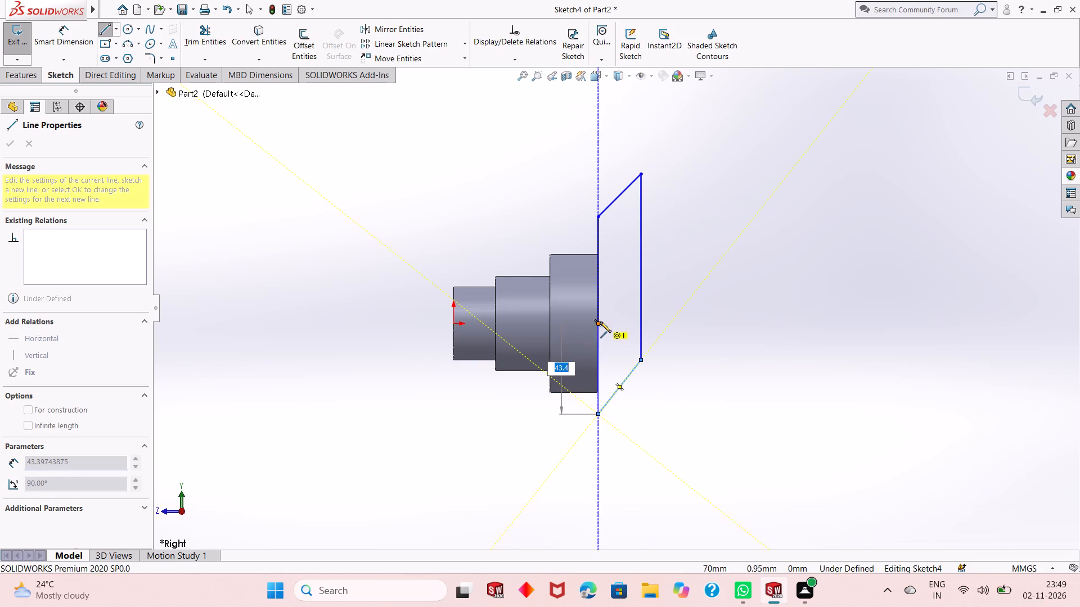
click(598, 321)
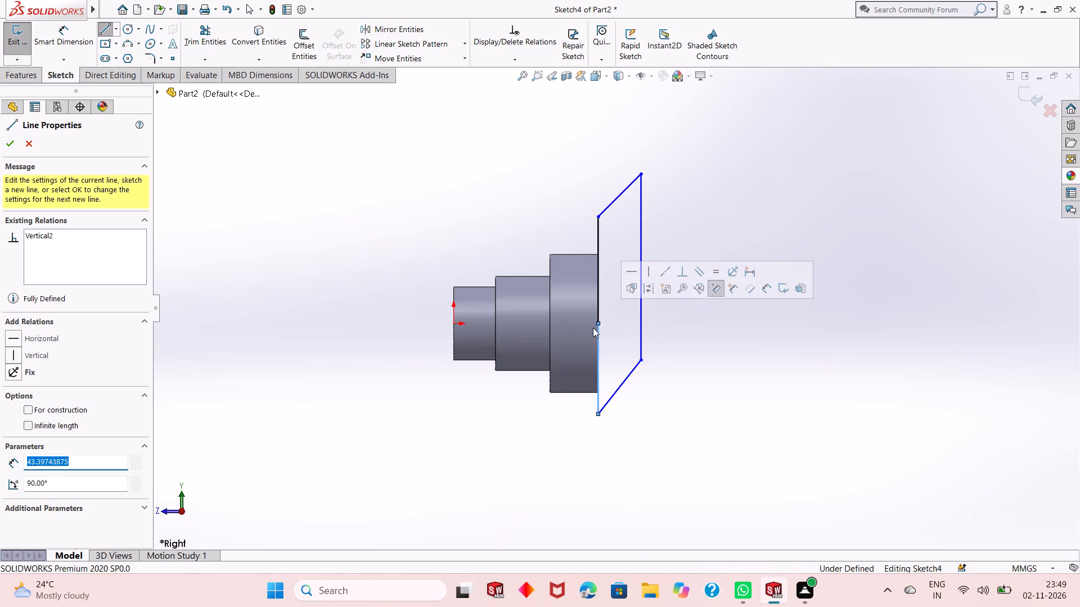
right_click(371, 277)
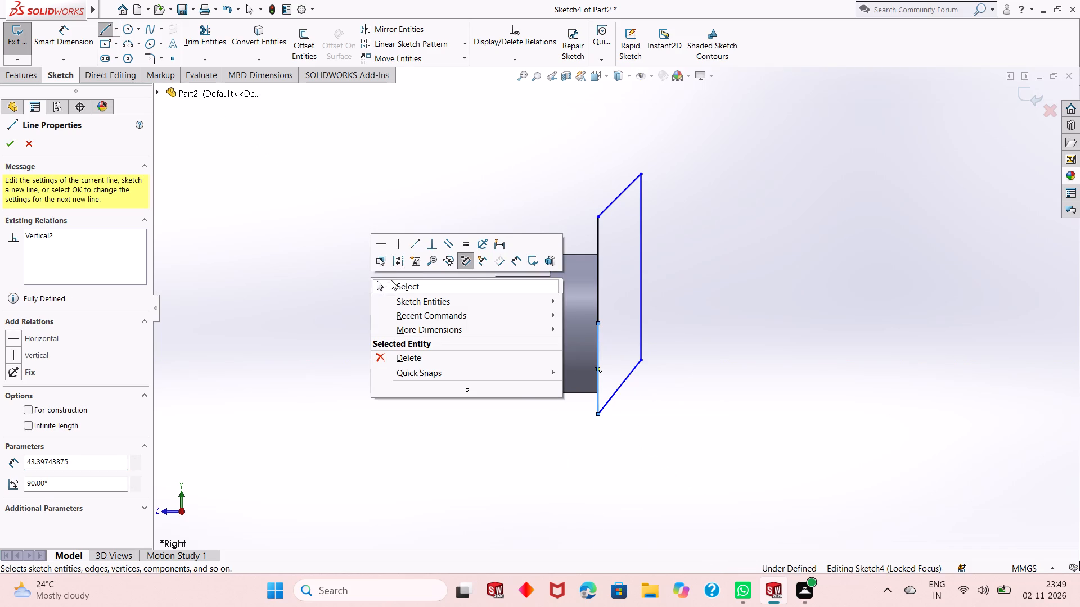
click(391, 280)
Dimension the vertical distance between the ends of the upper slanted line as 23 mm.
click(65, 40)
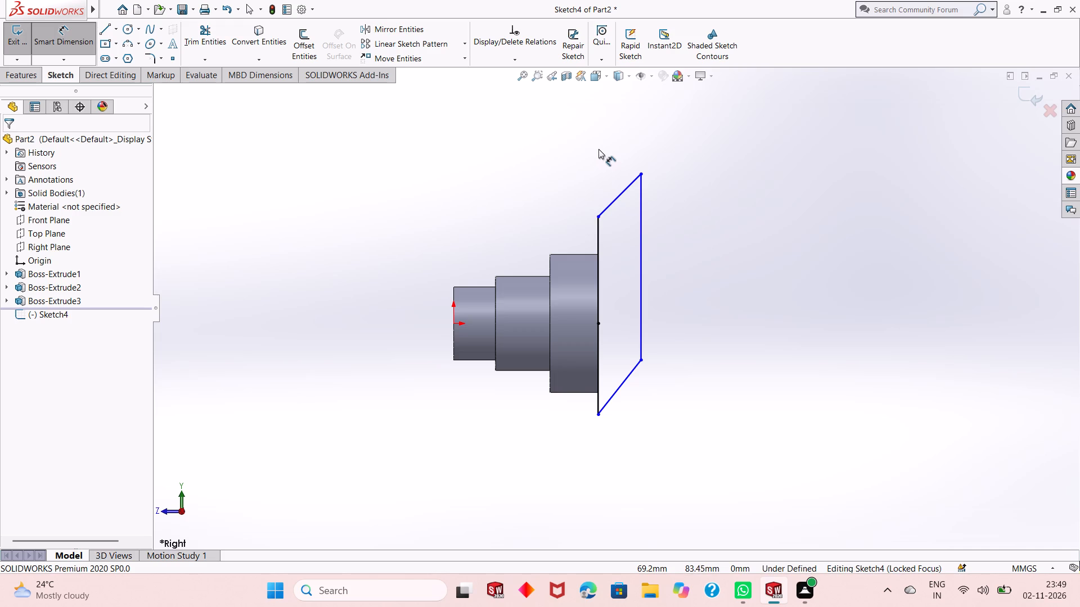
click(599, 214)
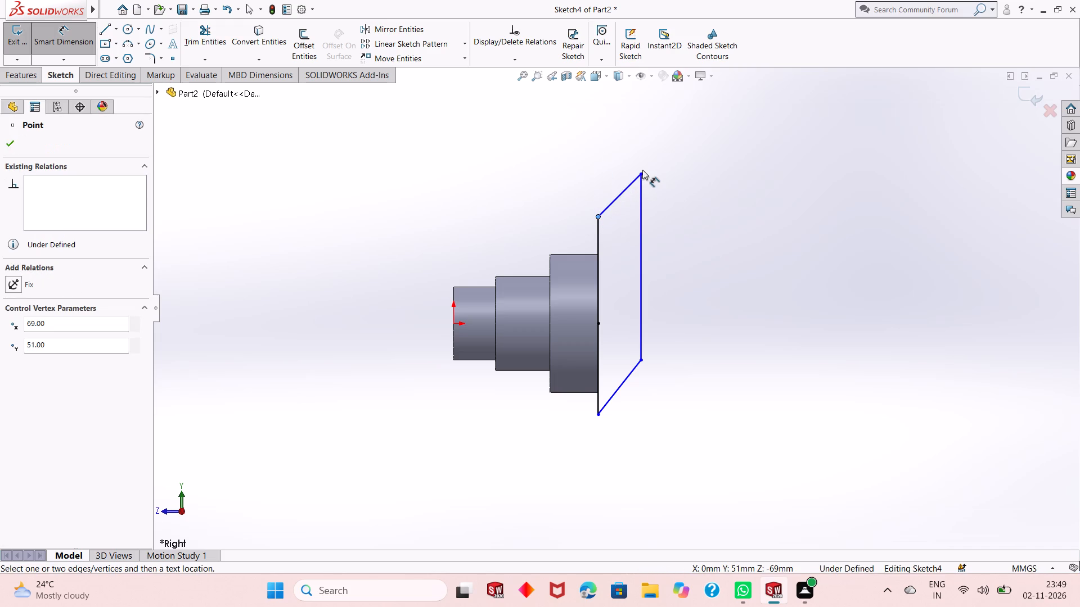
click(641, 173)
click(533, 182)
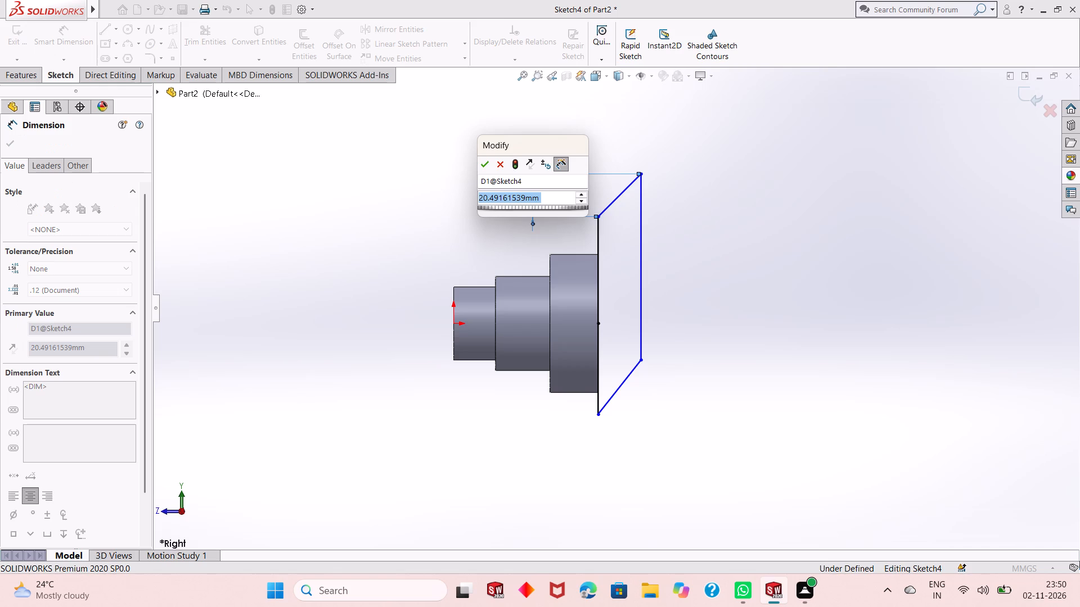
text(23)
key(Return)
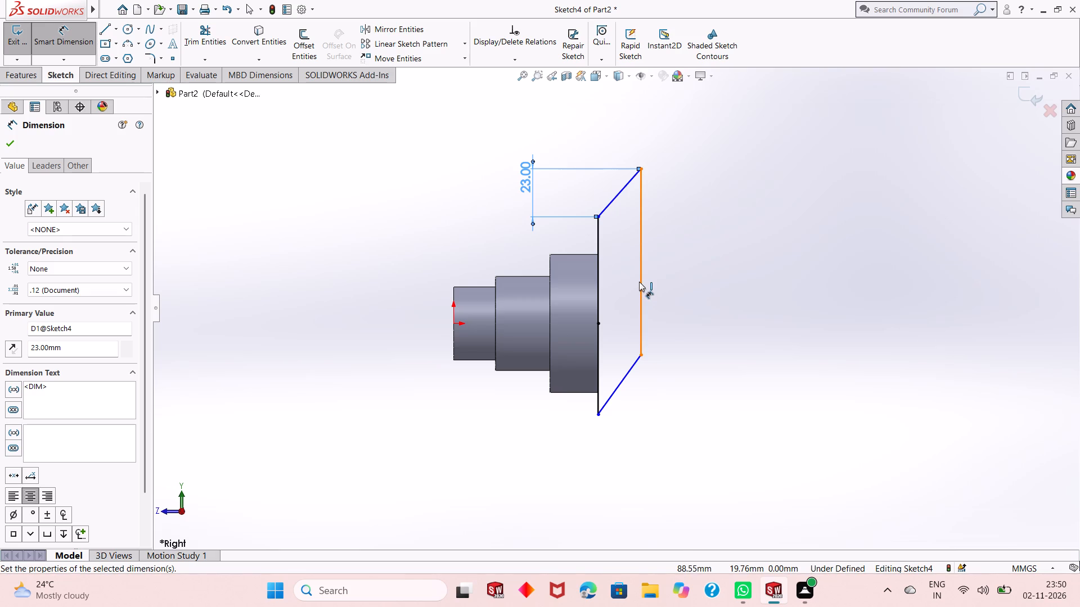
Dimension the horizontal distance between the profile's inner and outer vertical lines as 24 mm.
click(596, 292)
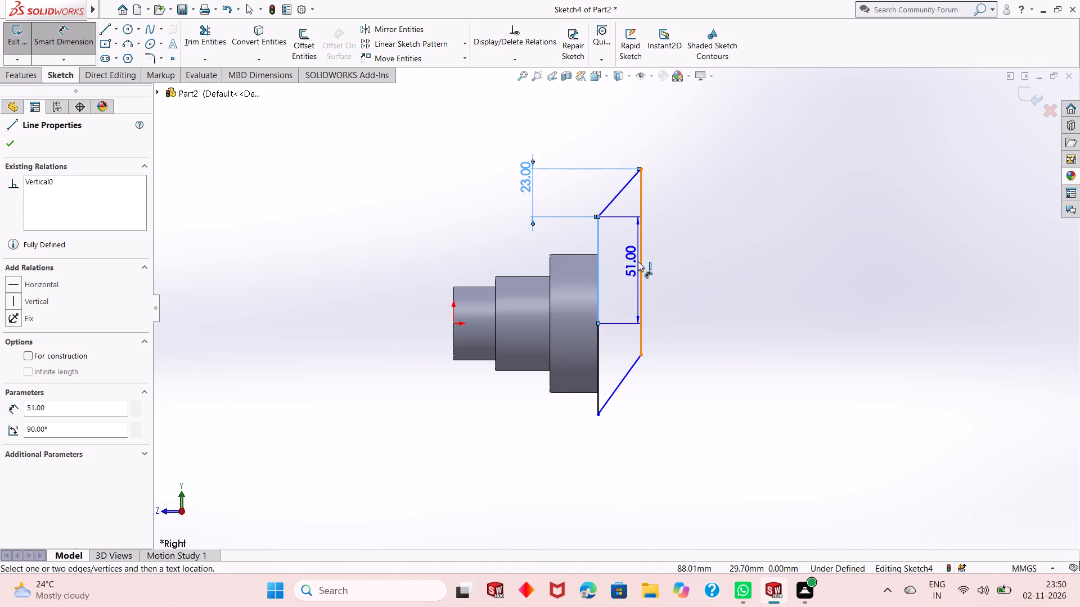
click(638, 257)
click(633, 453)
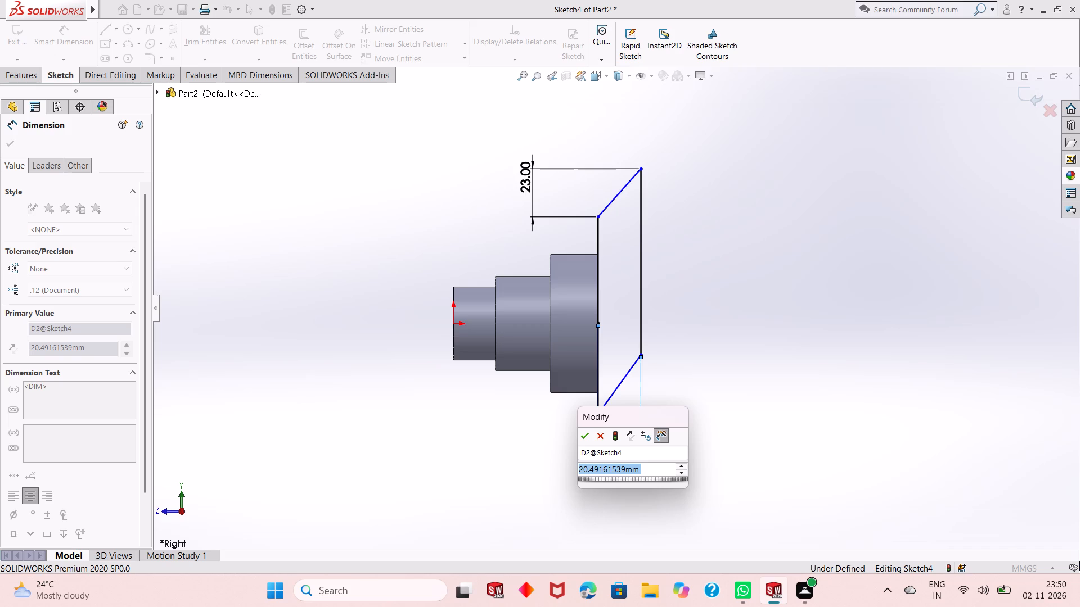
text(24)
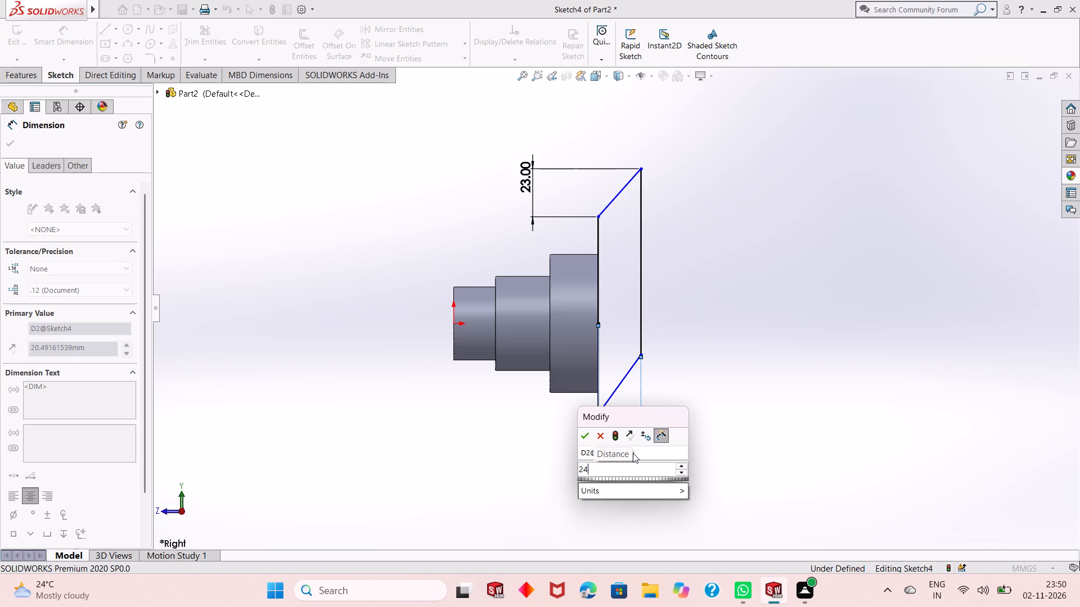
key(Return)
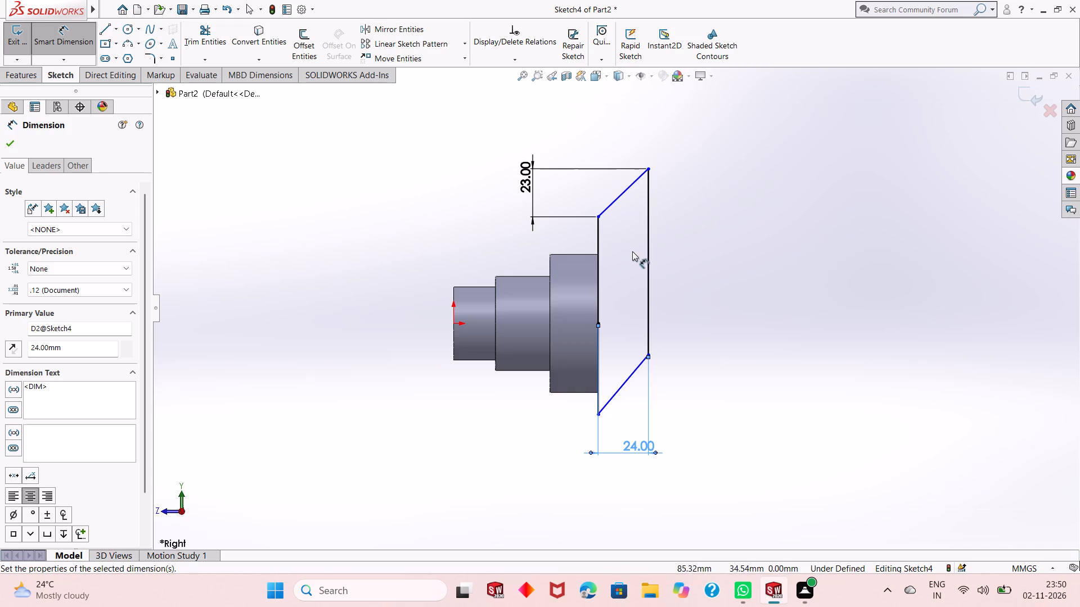
Dimension the length of the profile's inner vertical line above the central axis as 49 mm.
scroll(631, 253, up, 2)
scroll(623, 305, down, 3)
scroll(623, 307, up, 2)
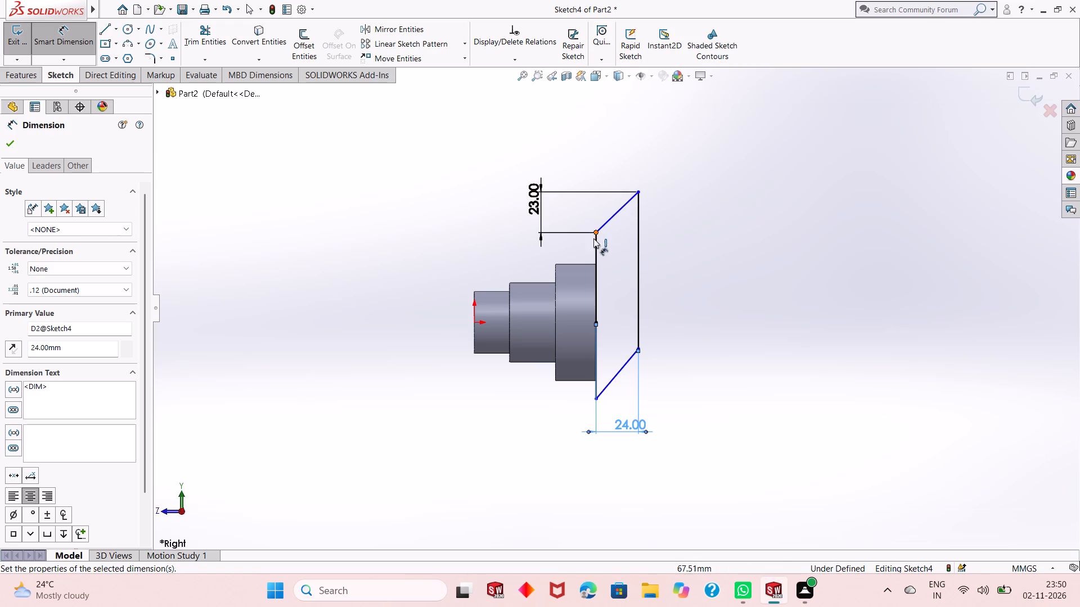
scroll(616, 324, down, 1)
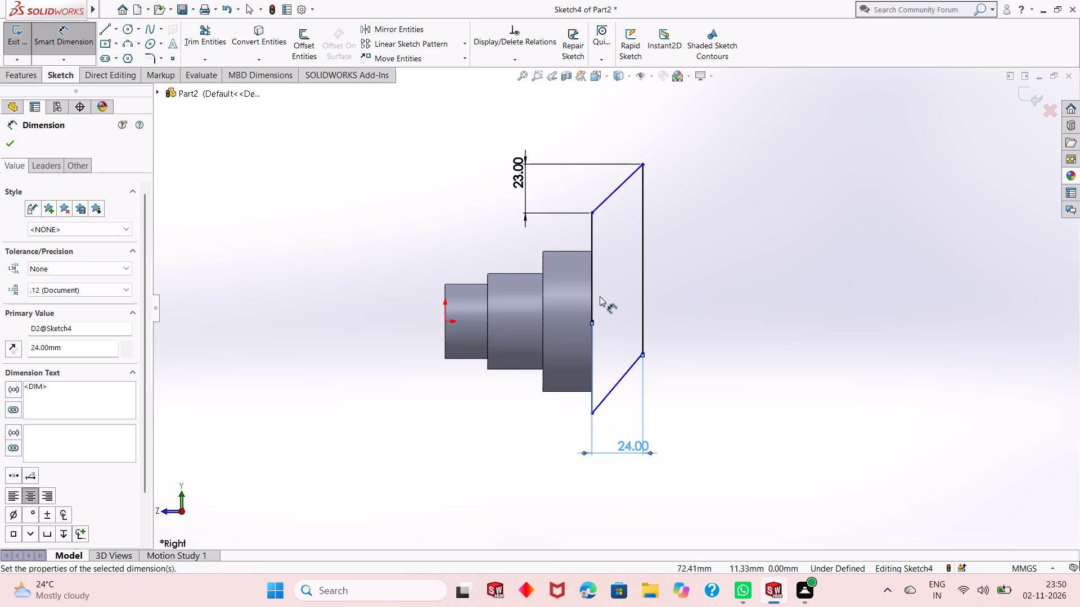
click(593, 242)
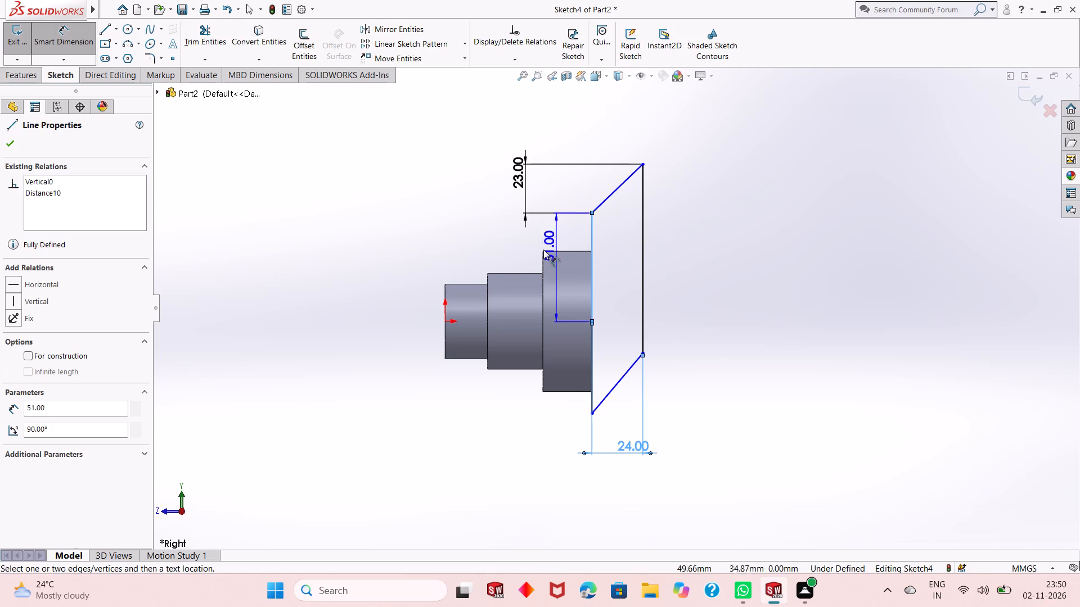
click(424, 261)
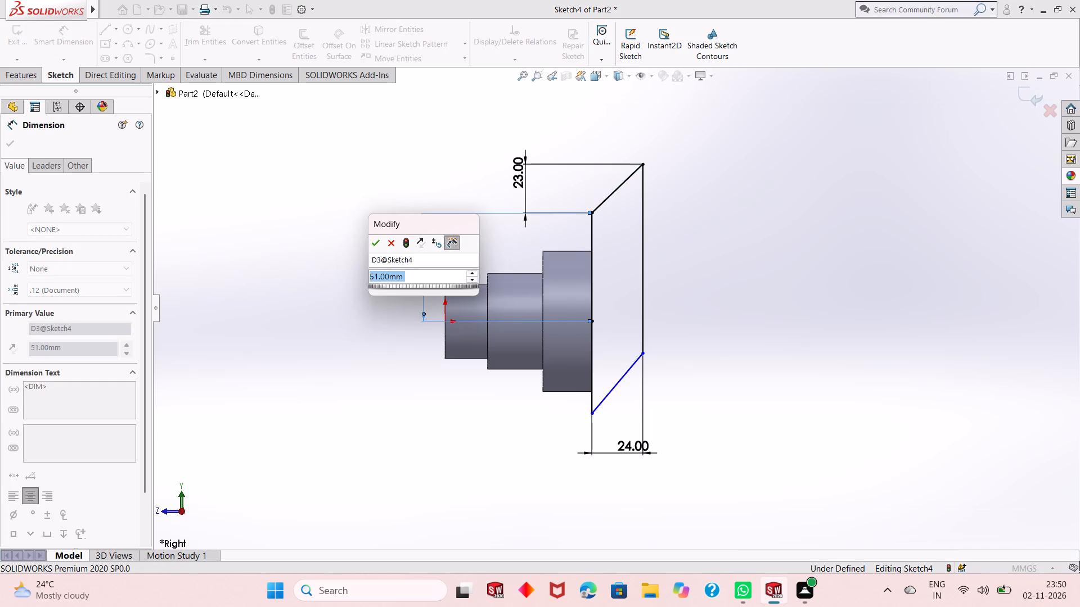
text(49)
key(Return)
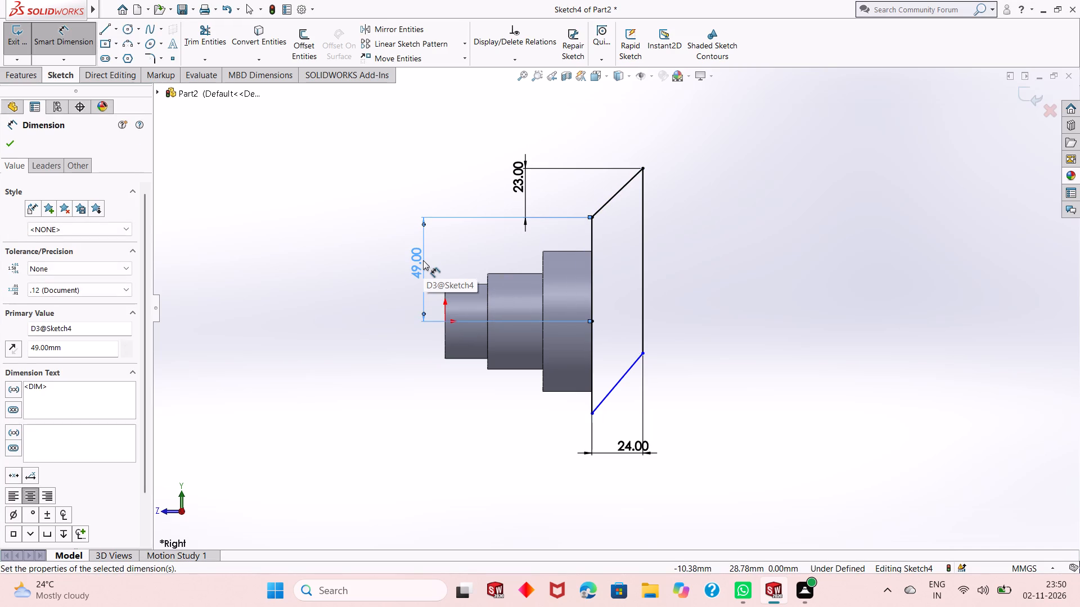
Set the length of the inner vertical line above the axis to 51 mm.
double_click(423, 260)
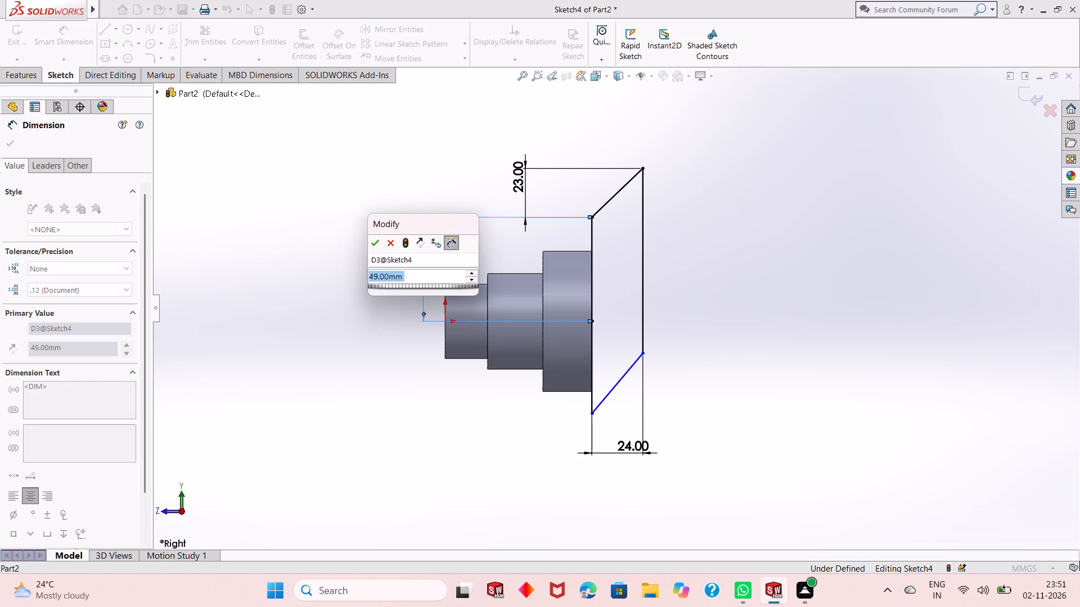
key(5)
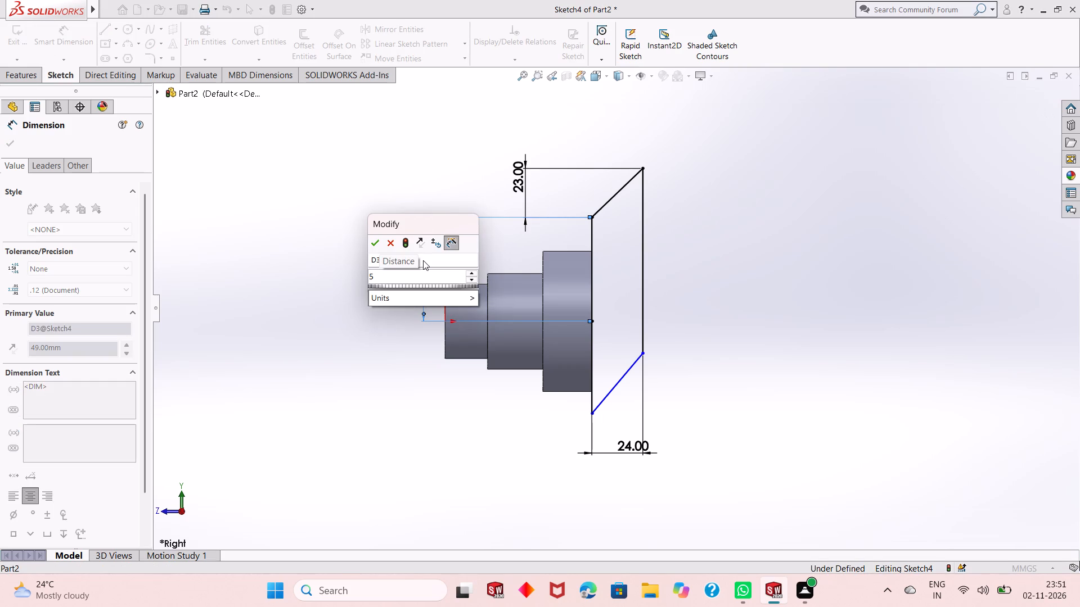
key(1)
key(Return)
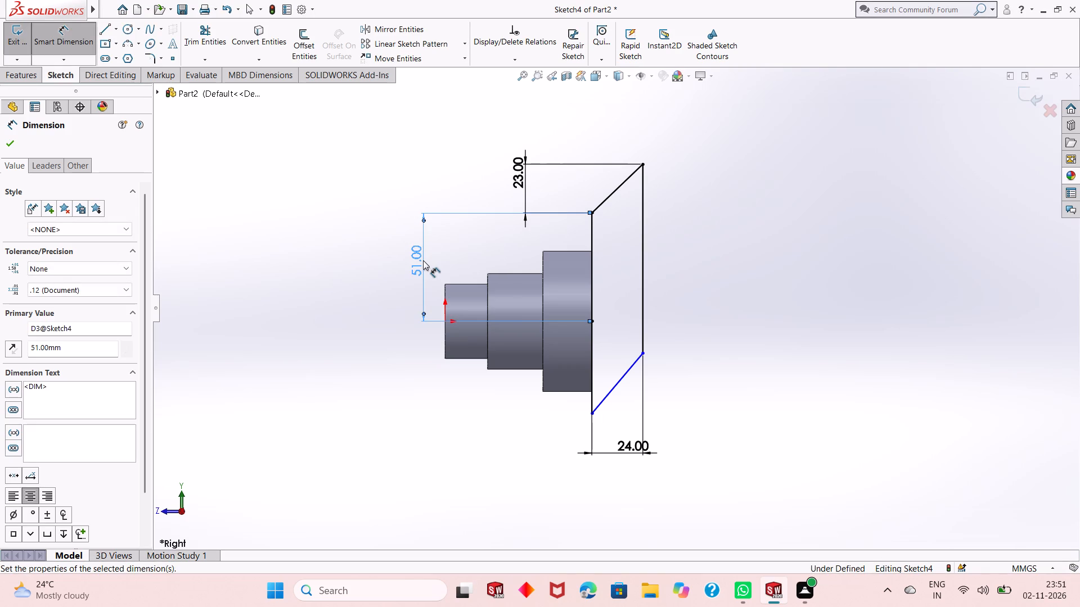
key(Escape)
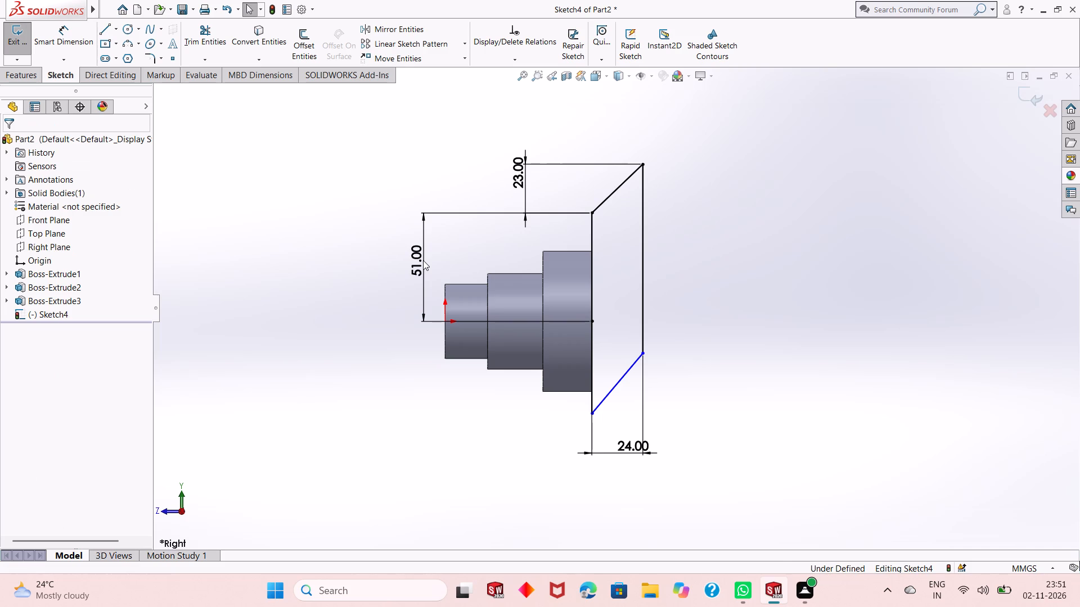
Dimension the length of the inner vertical line below the central axis as 43 mm.
scroll(564, 281, up, 1)
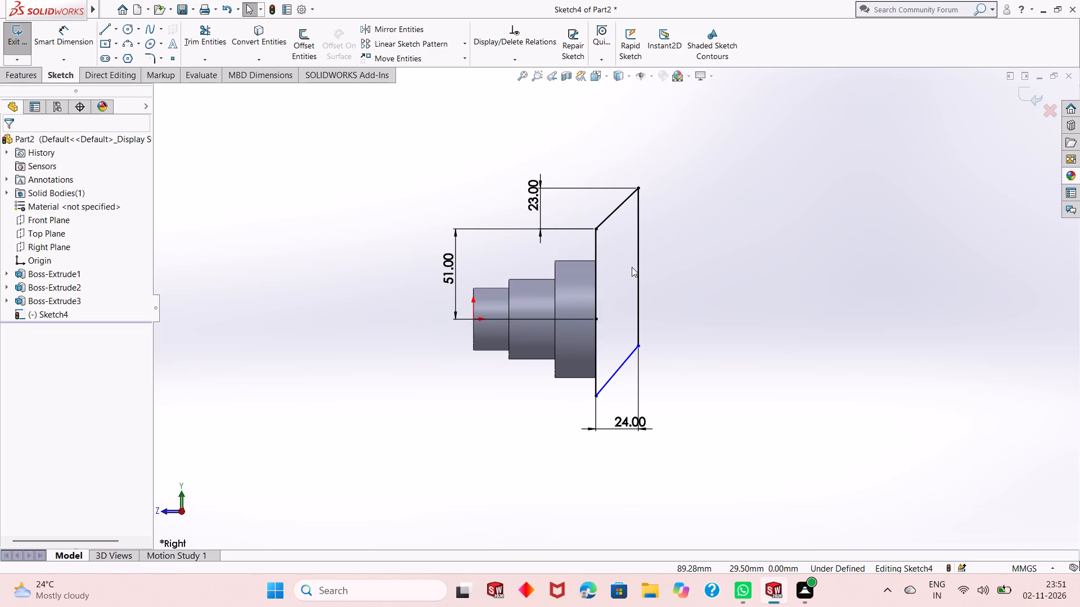
scroll(632, 267, down, 1)
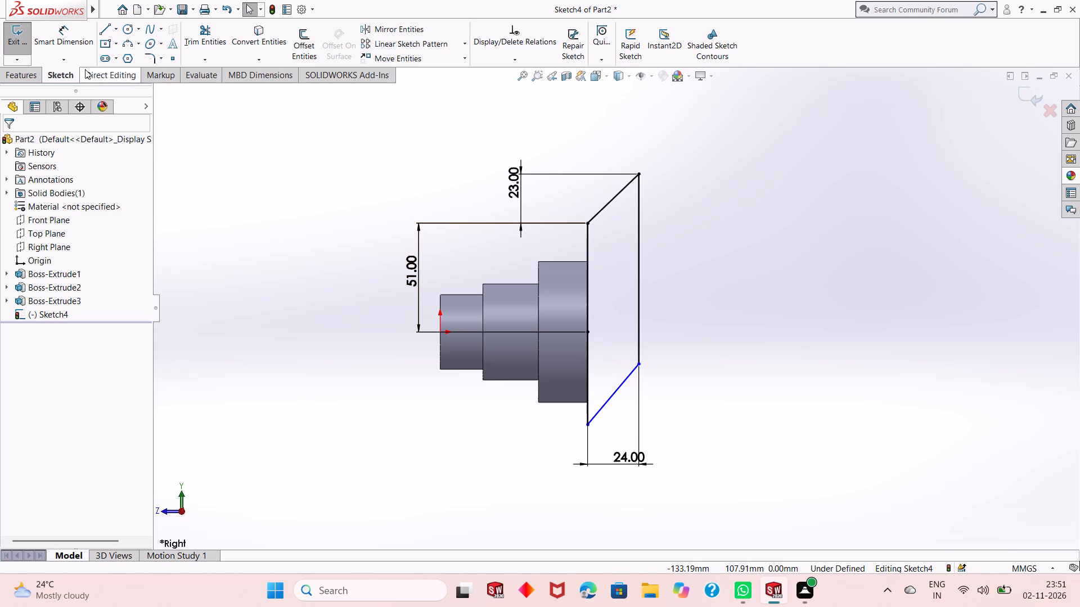
click(80, 35)
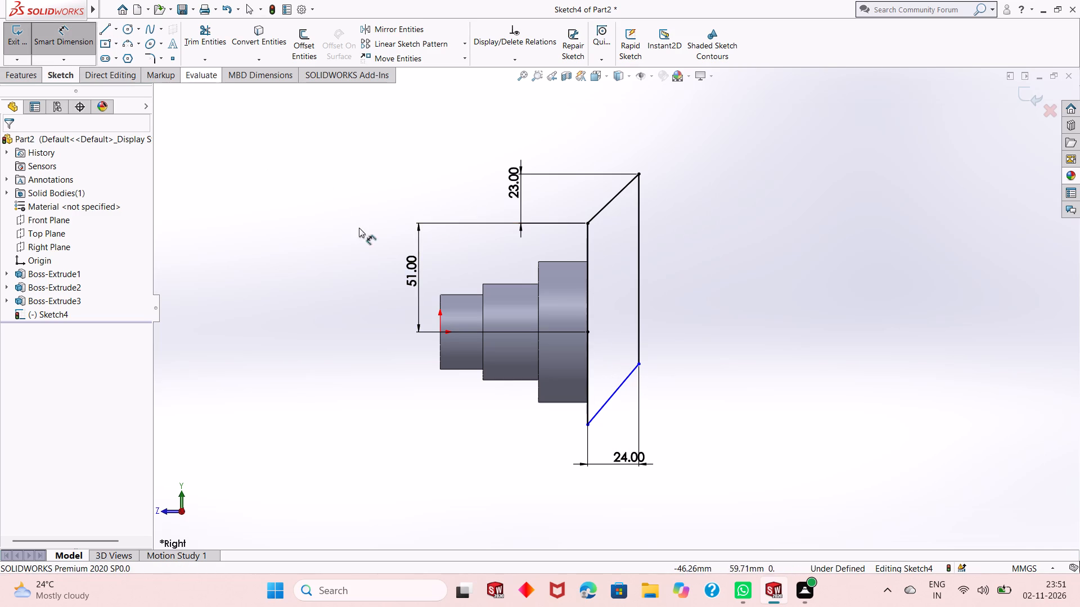
click(587, 366)
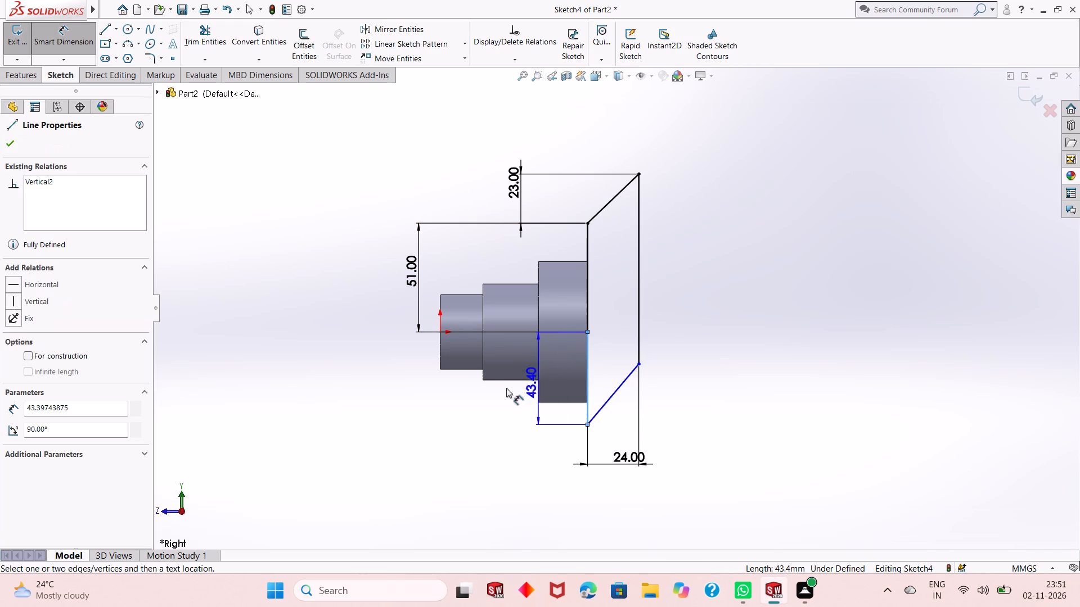
click(403, 396)
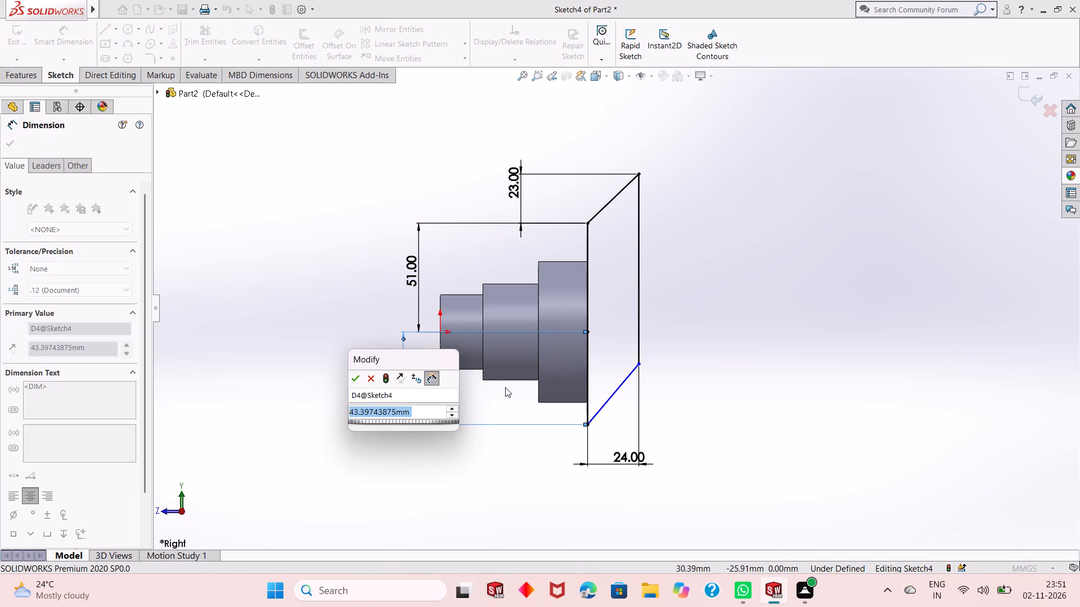
text(43)
key(Return)
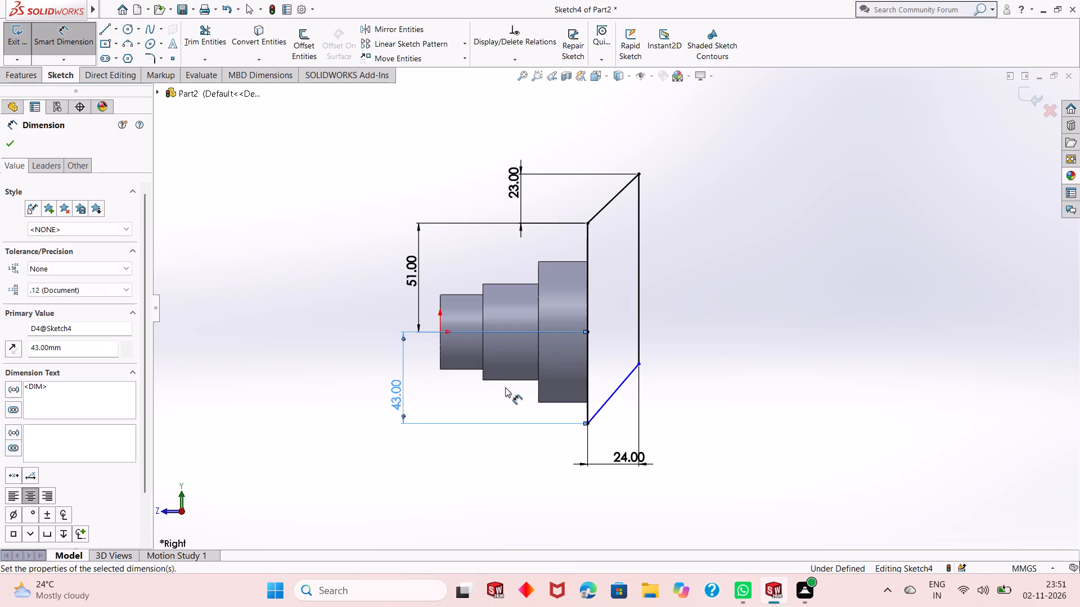
Dimension the length of the profile's outer vertical line as 90 mm and finish dimensioning.
click(639, 319)
click(668, 314)
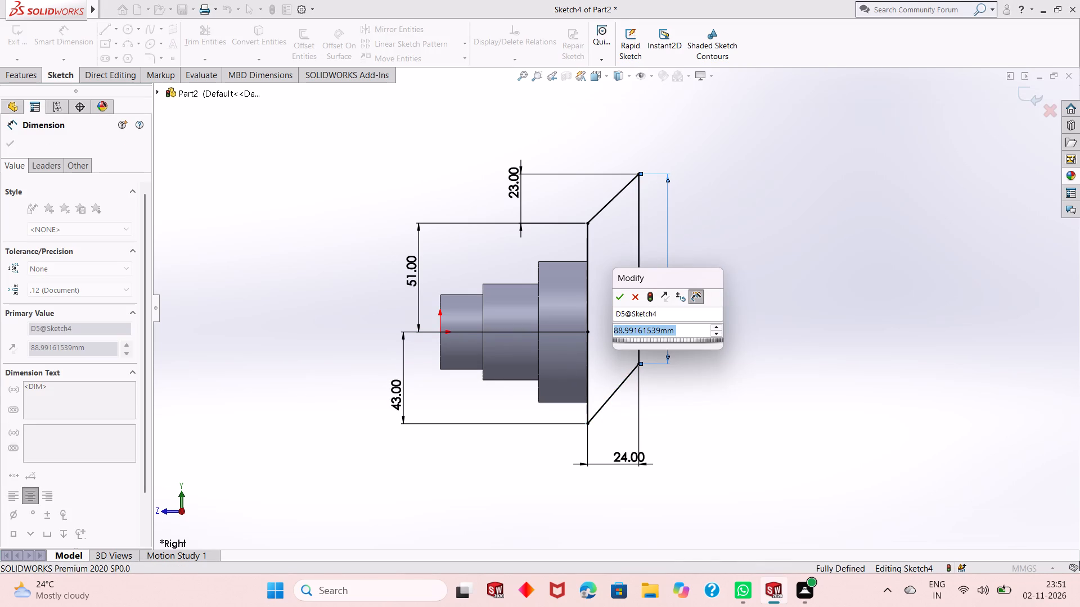
text(90)
key(Return)
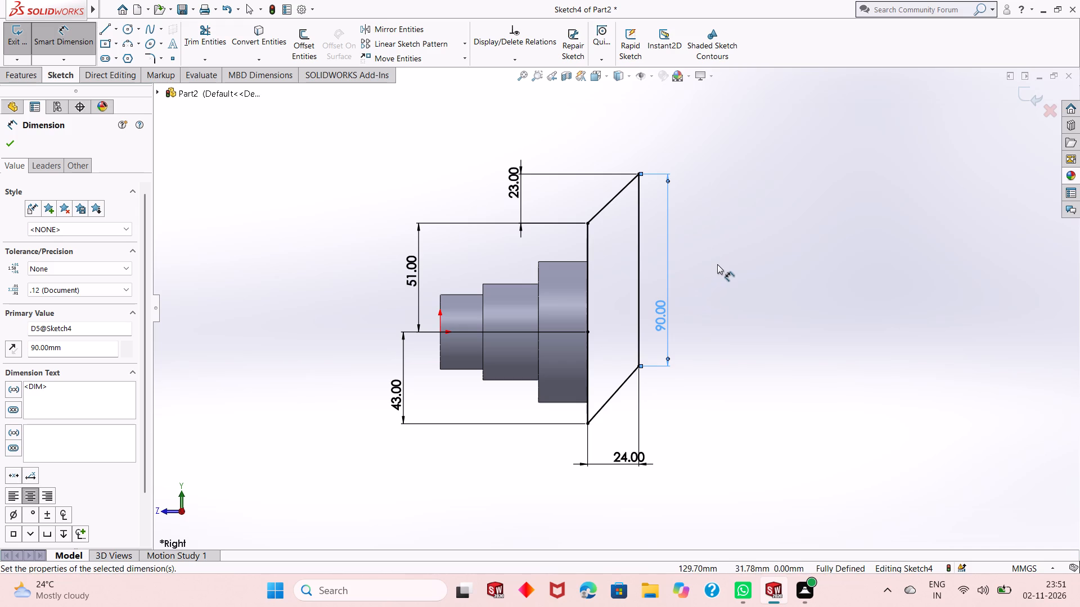
right_click(762, 194)
click(780, 232)
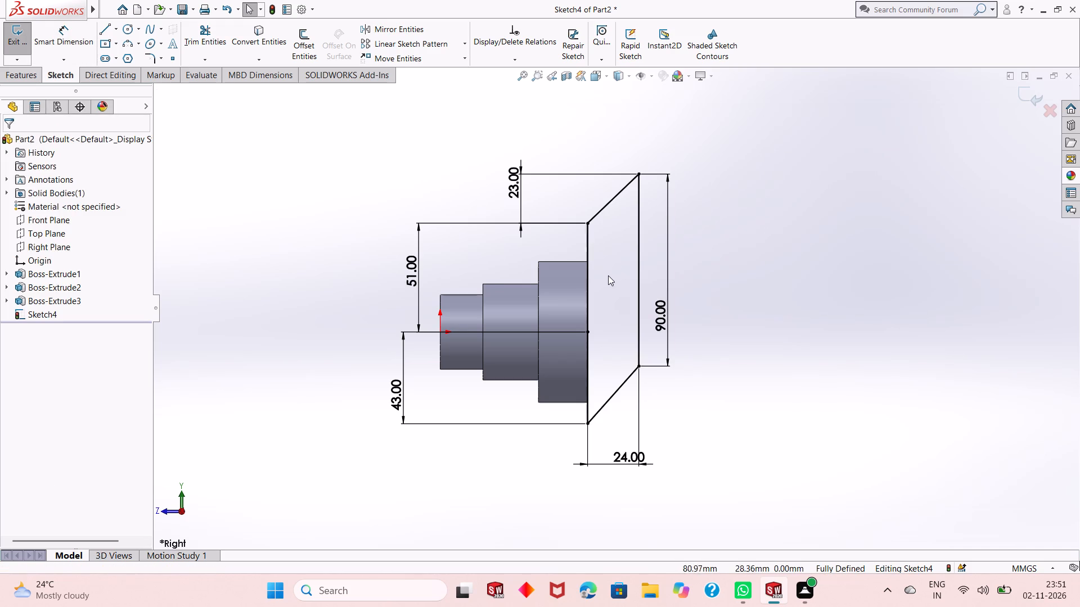
Set the length of the inner vertical line below the axis to 41 mm.
scroll(608, 277, up, 1)
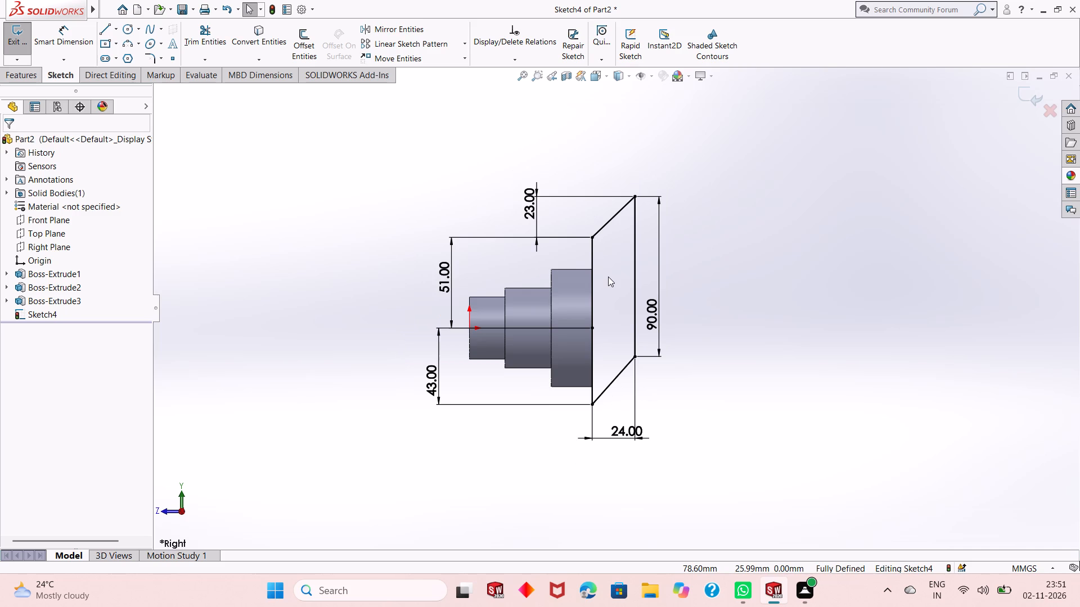
scroll(630, 316, up, 1)
scroll(630, 316, down, 1)
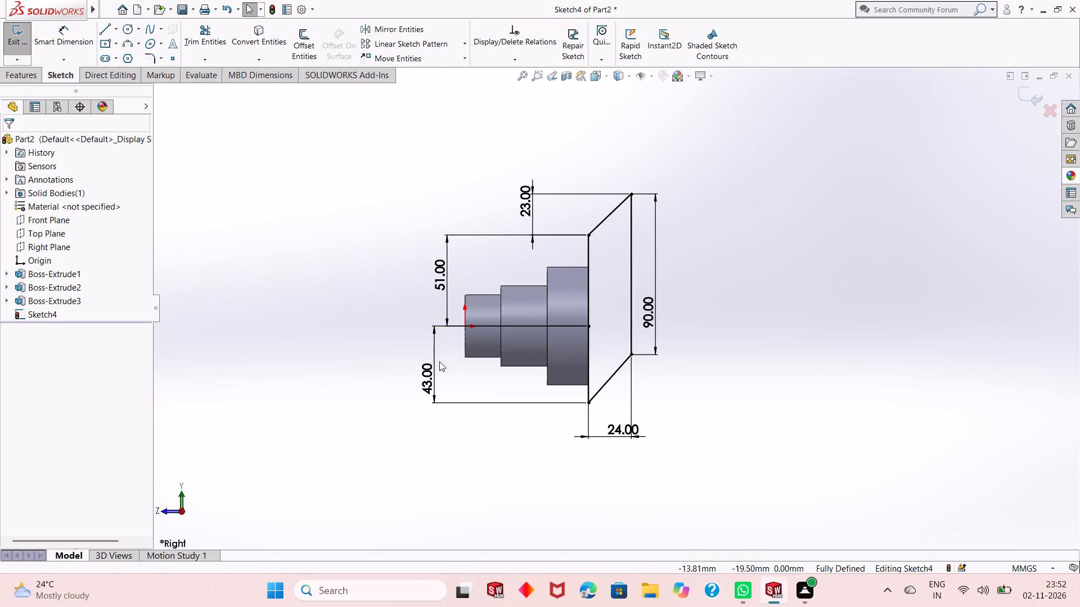
double_click(433, 375)
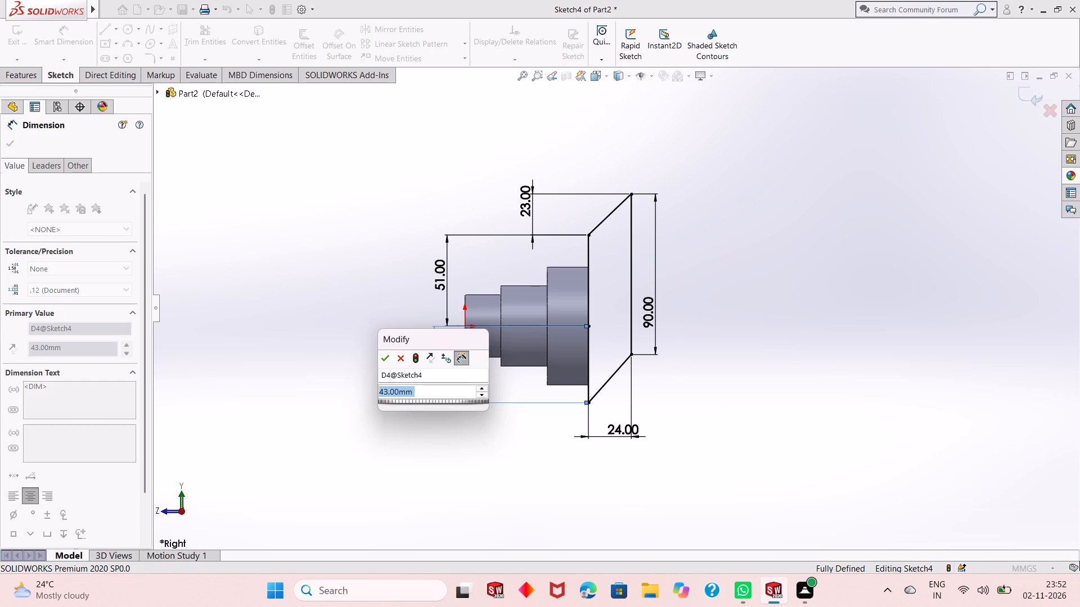
text(41)
key(Return)
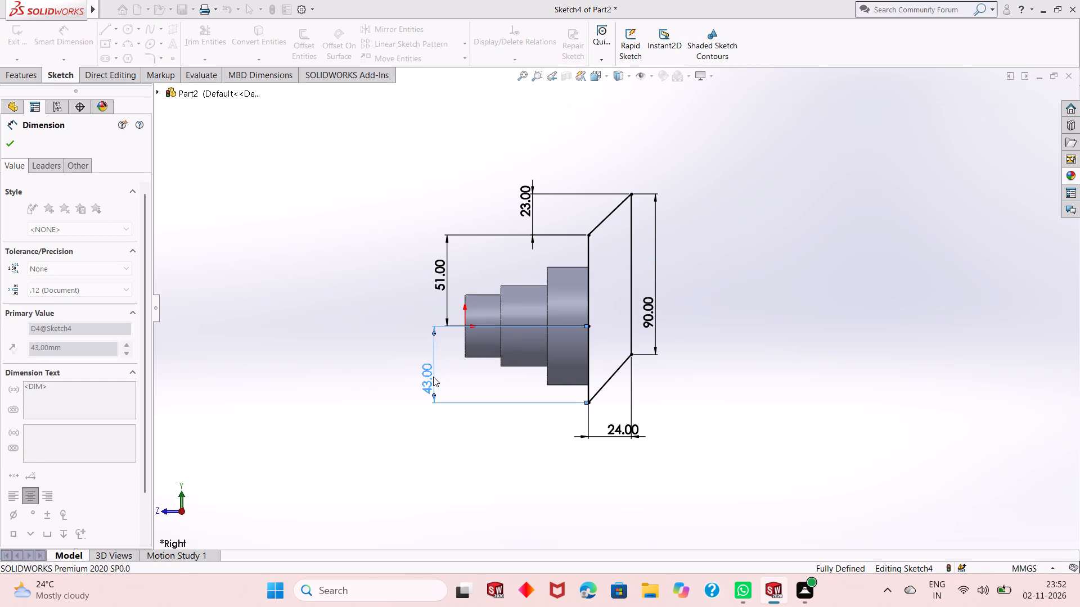
Set the length of the inner vertical line above the axis to 49 mm.
double_click(447, 270)
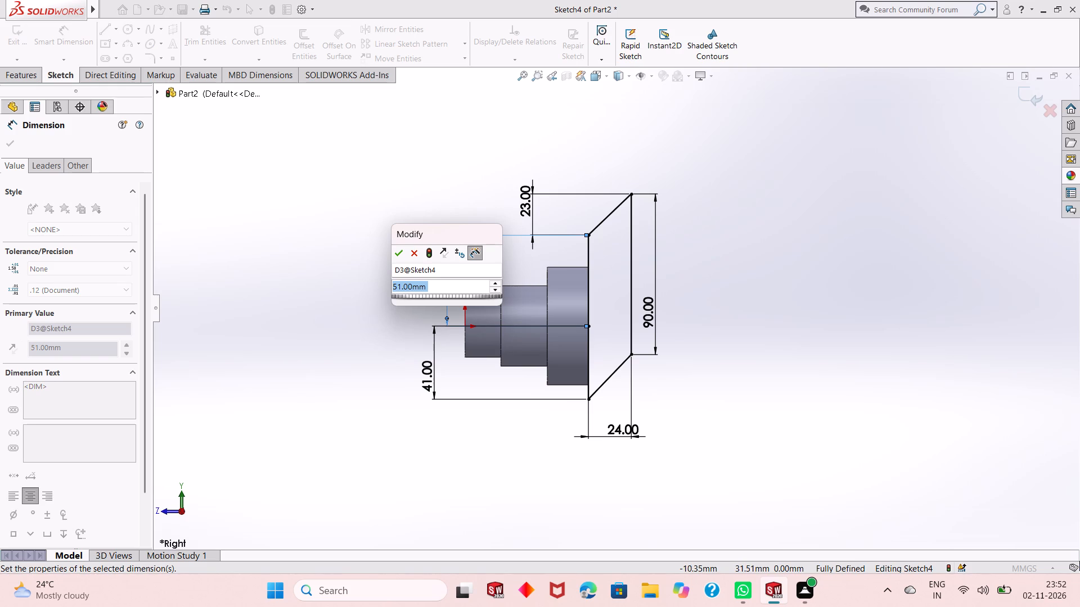
text(49)
key(Return)
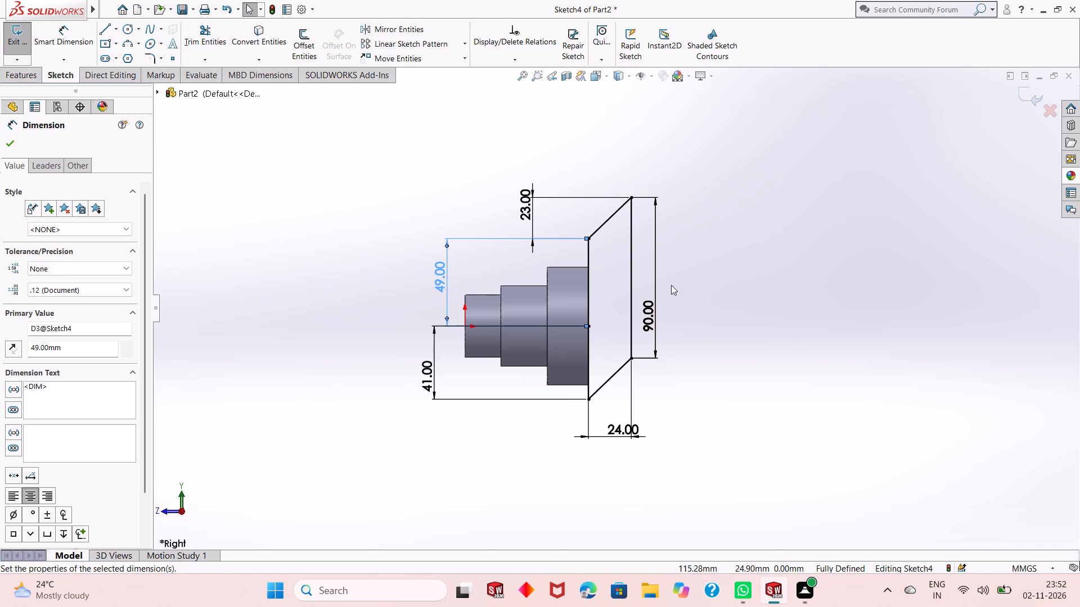
click(768, 251)
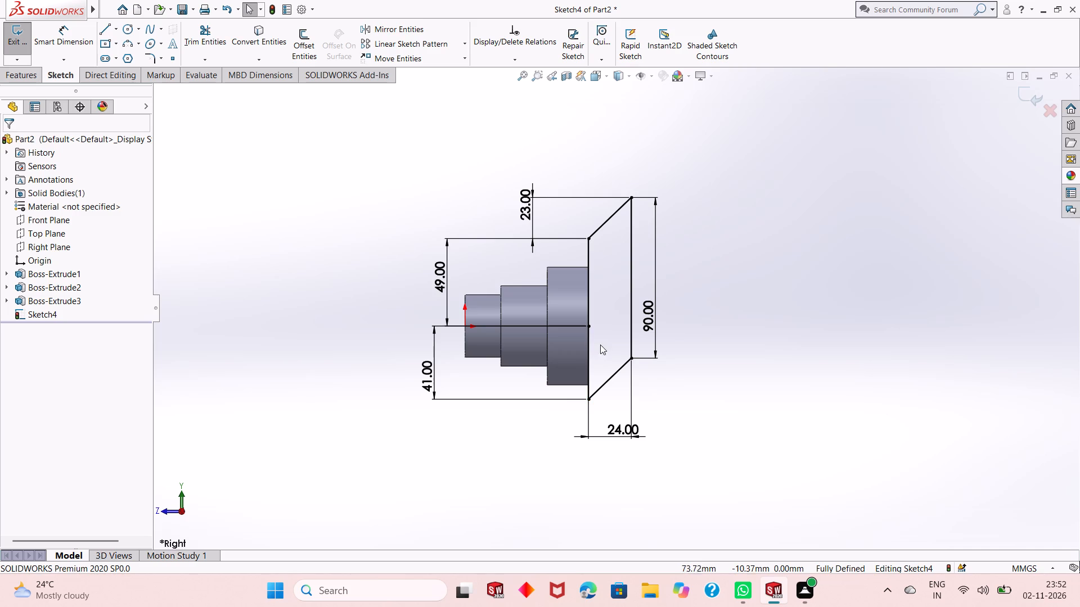
Examine the dimensioned slanted profile against the end of the stepped cylindrical body.
scroll(606, 312, up, 2)
scroll(606, 294, down, 2)
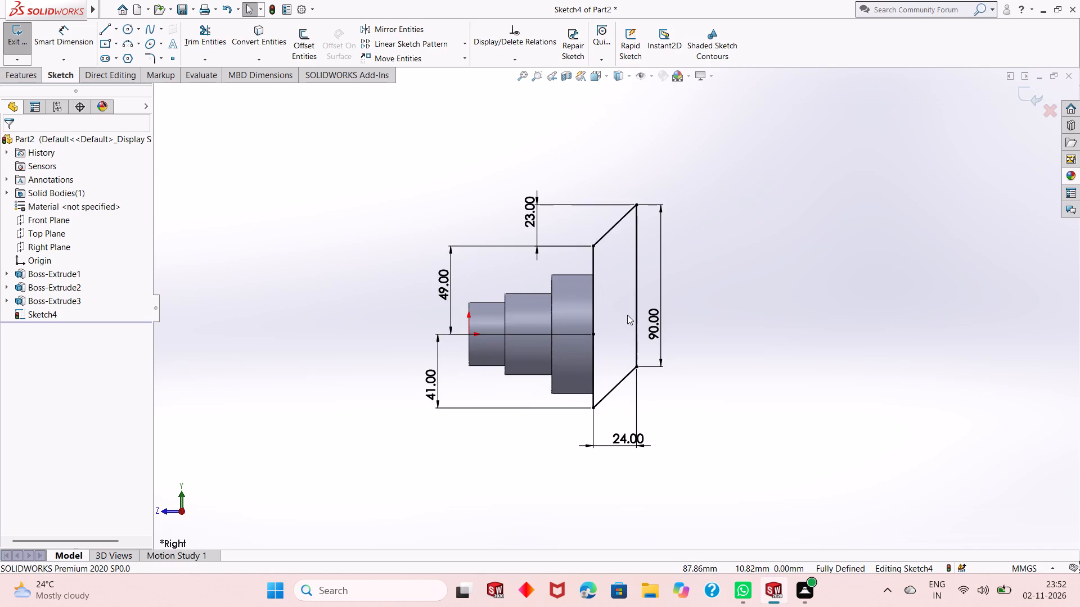
scroll(628, 315, down, 1)
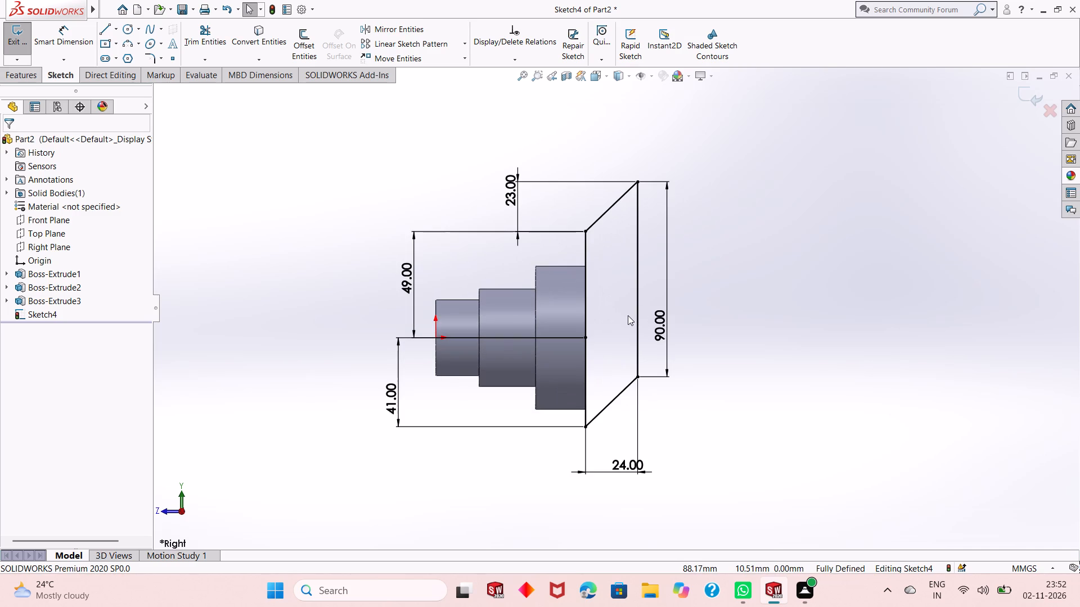
scroll(628, 315, down, 1)
scroll(605, 324, up, 1)
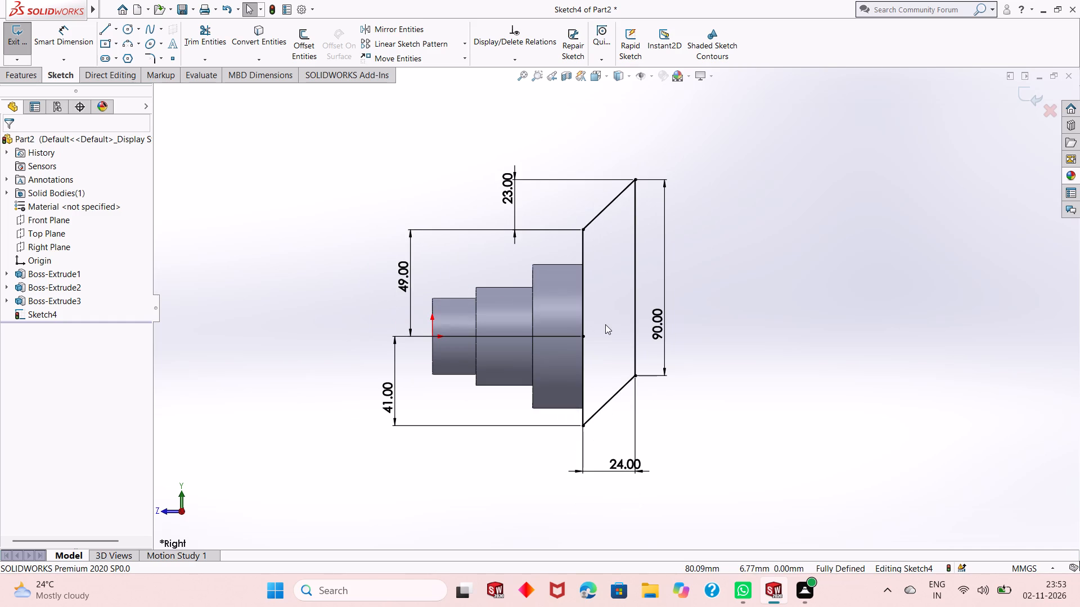
scroll(607, 314, up, 1)
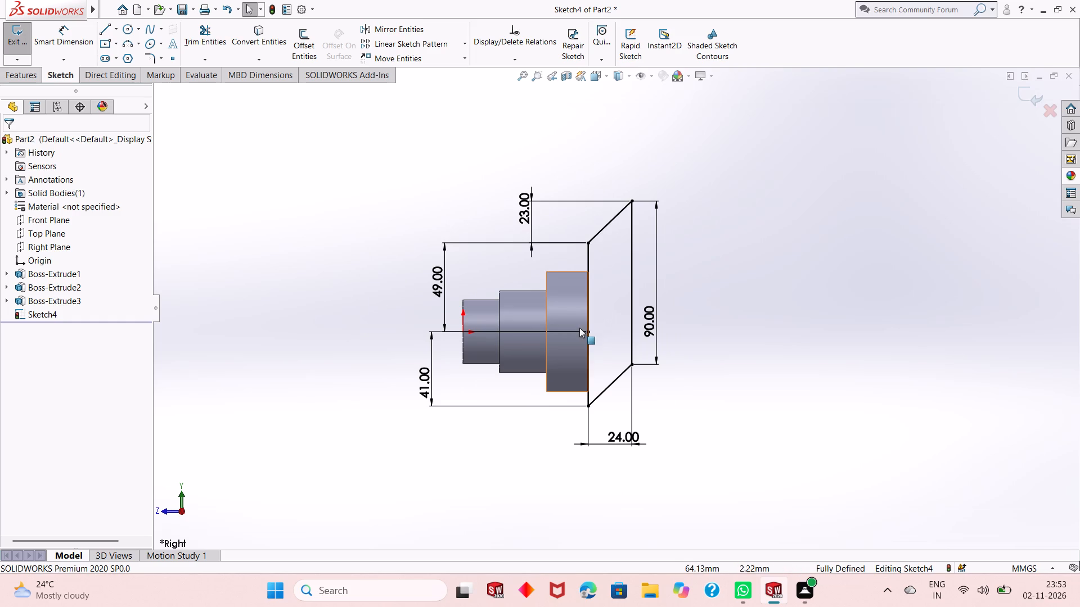
scroll(624, 309, down, 2)
scroll(624, 309, up, 2)
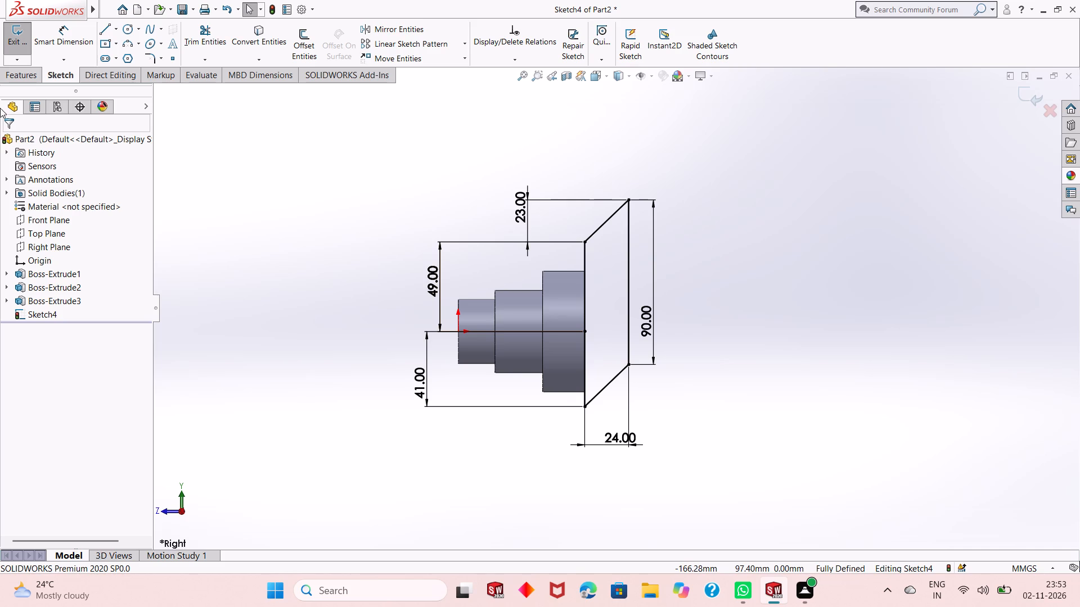
Start a boss extrusion of the slanted profile with a Mid Plane end condition.
click(26, 75)
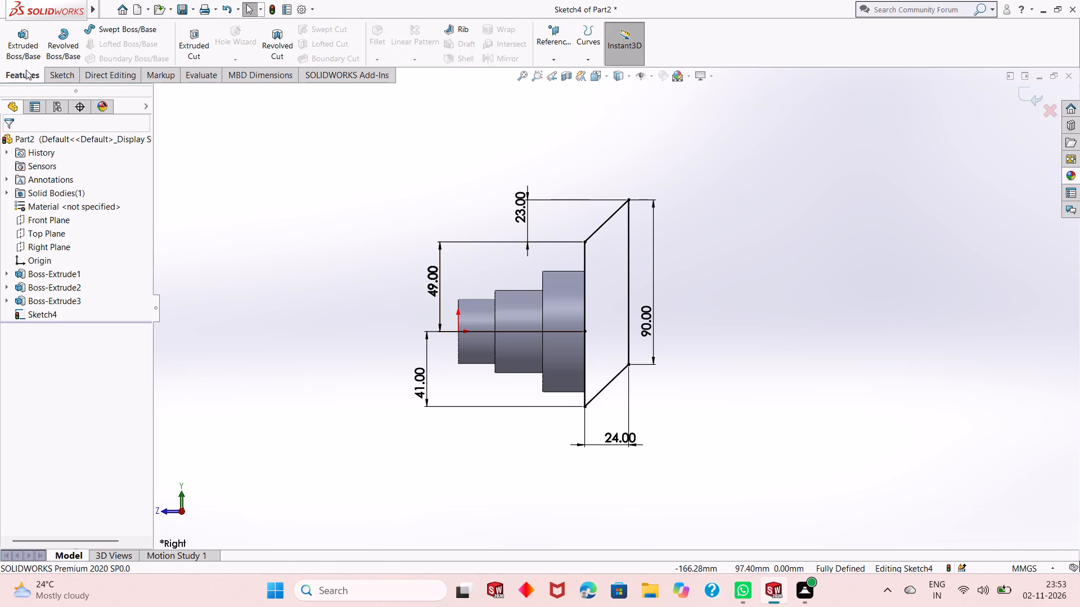
click(32, 47)
middle_drag(483, 224, 525, 275)
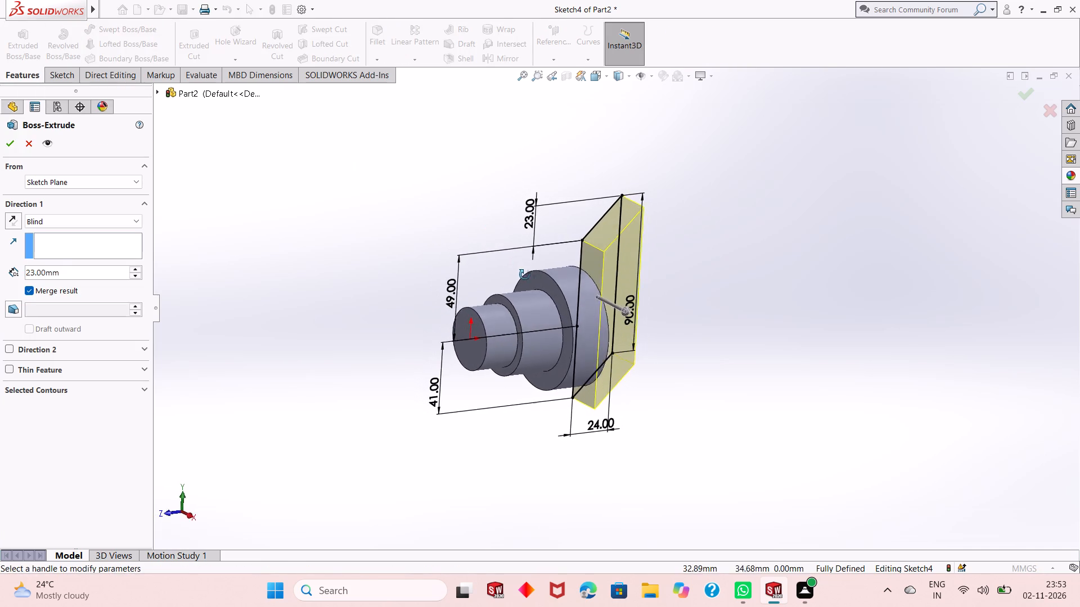
middle_drag(525, 275, 532, 293)
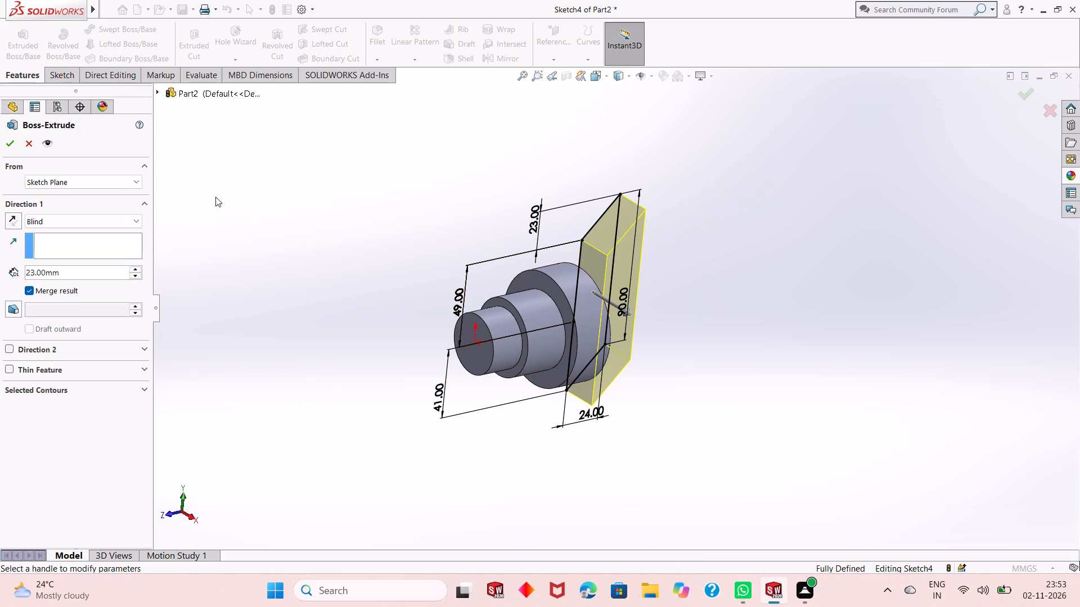
click(95, 223)
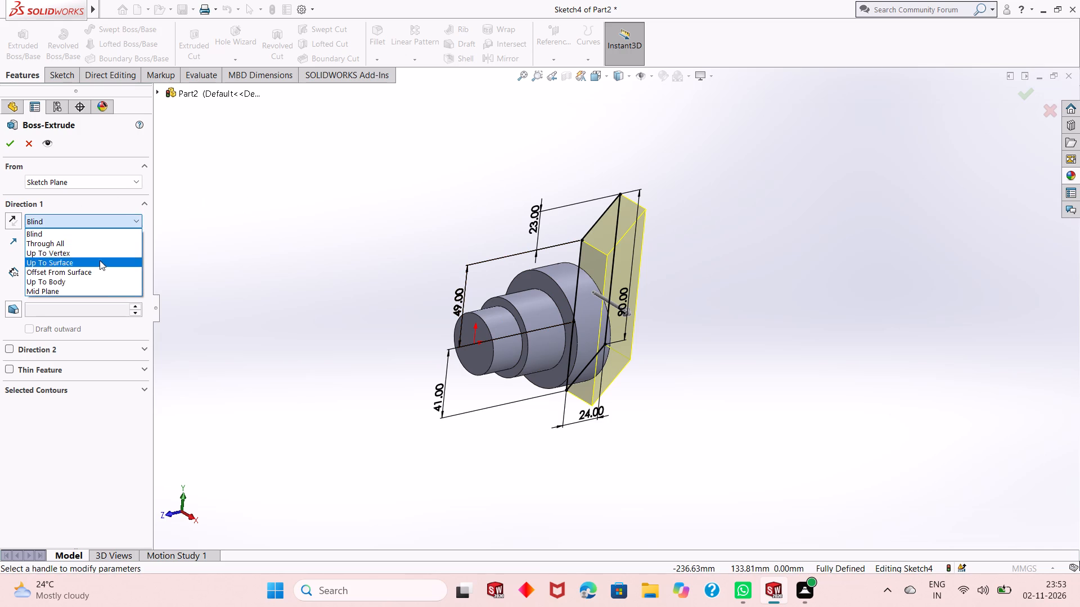
click(106, 293)
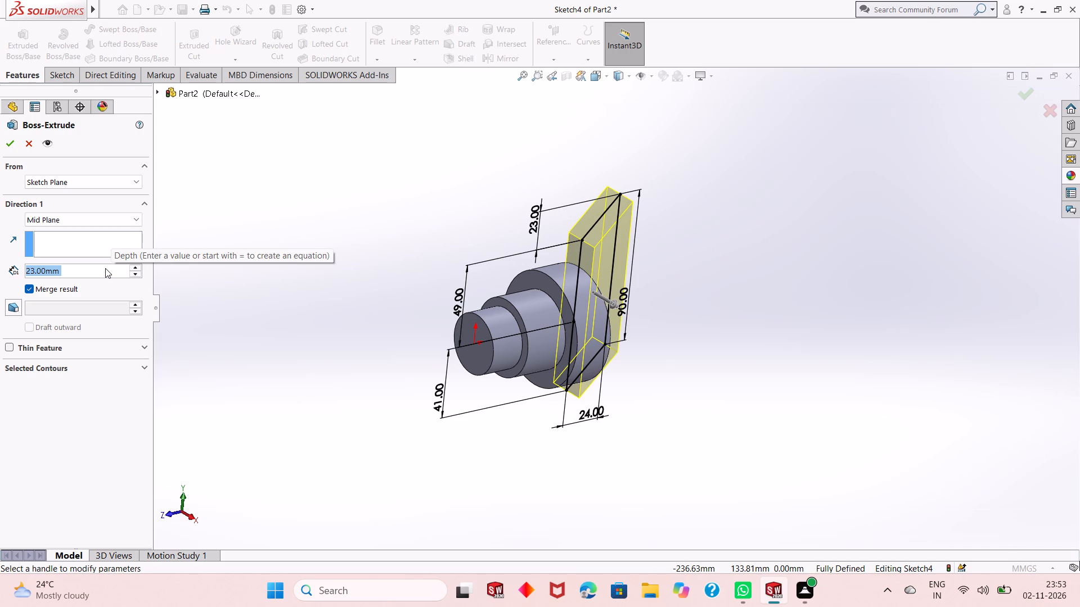
scroll(187, 255, down, 1)
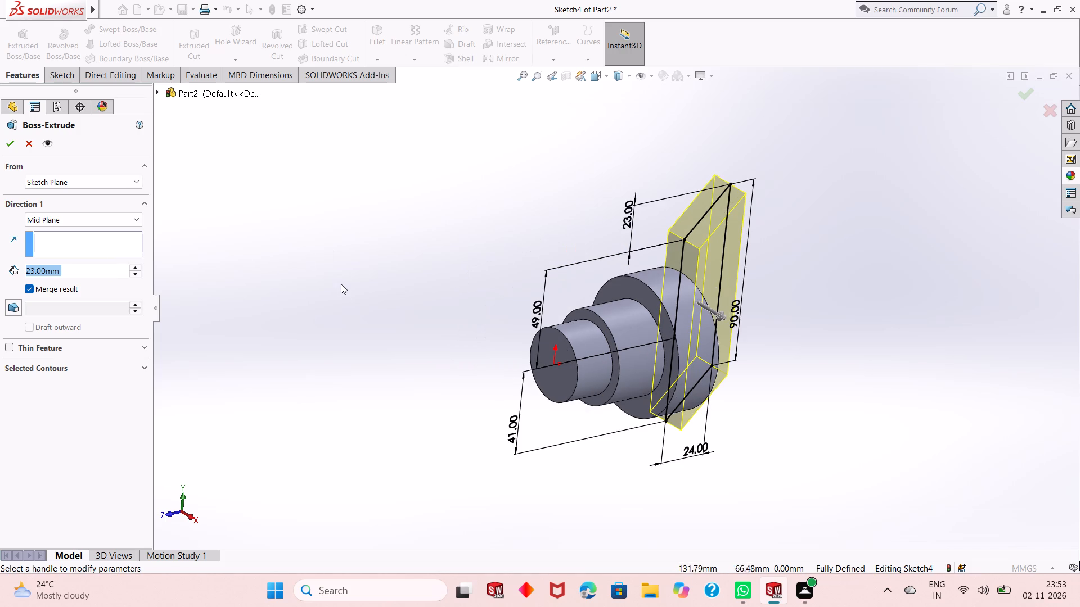
middle_drag(344, 288, 355, 324)
scroll(425, 324, up, 2)
scroll(692, 305, down, 2)
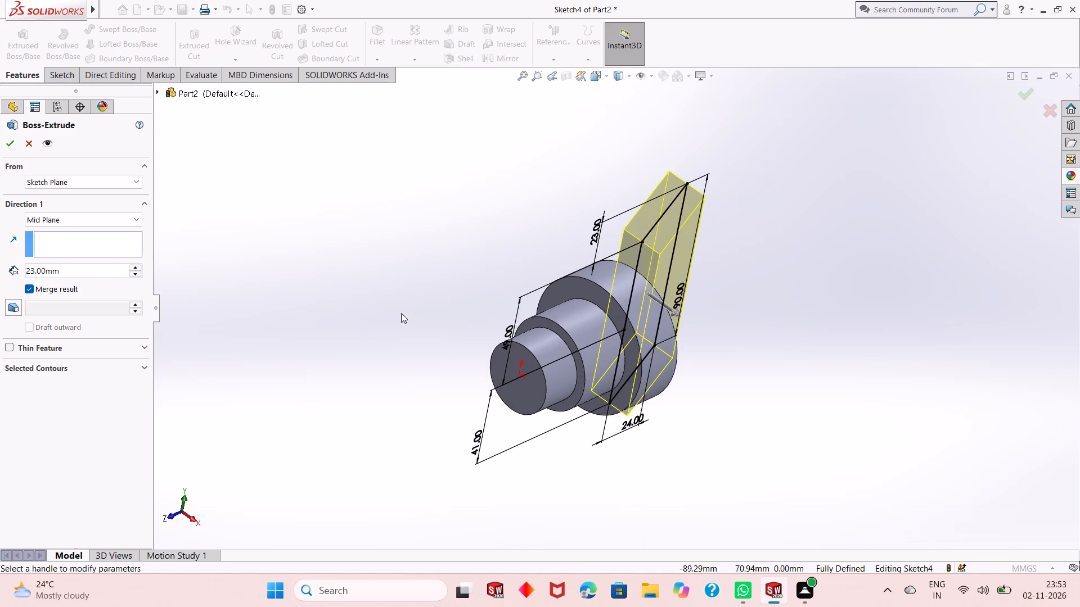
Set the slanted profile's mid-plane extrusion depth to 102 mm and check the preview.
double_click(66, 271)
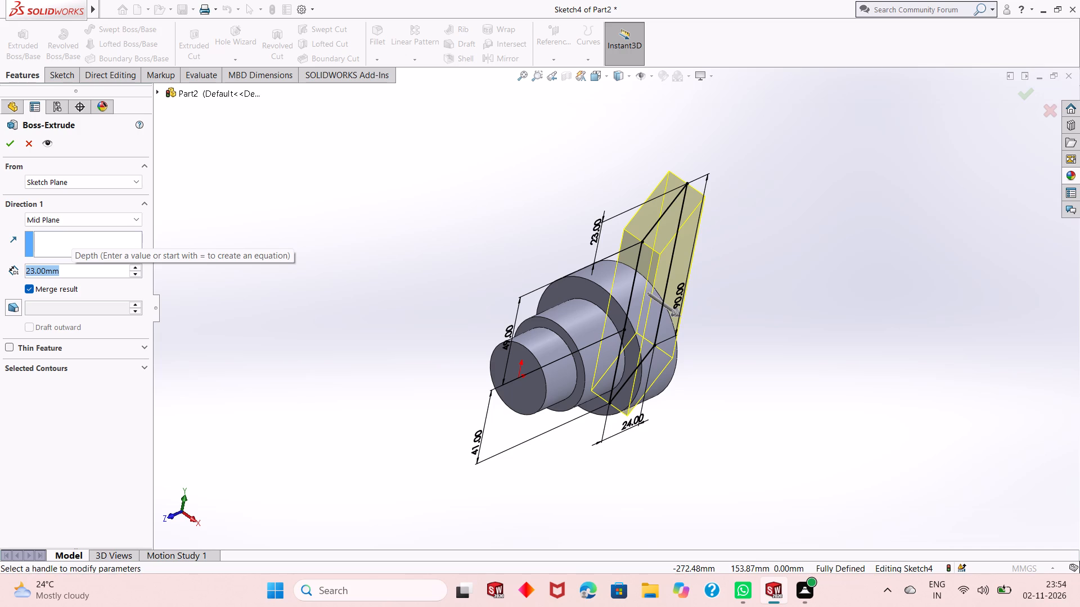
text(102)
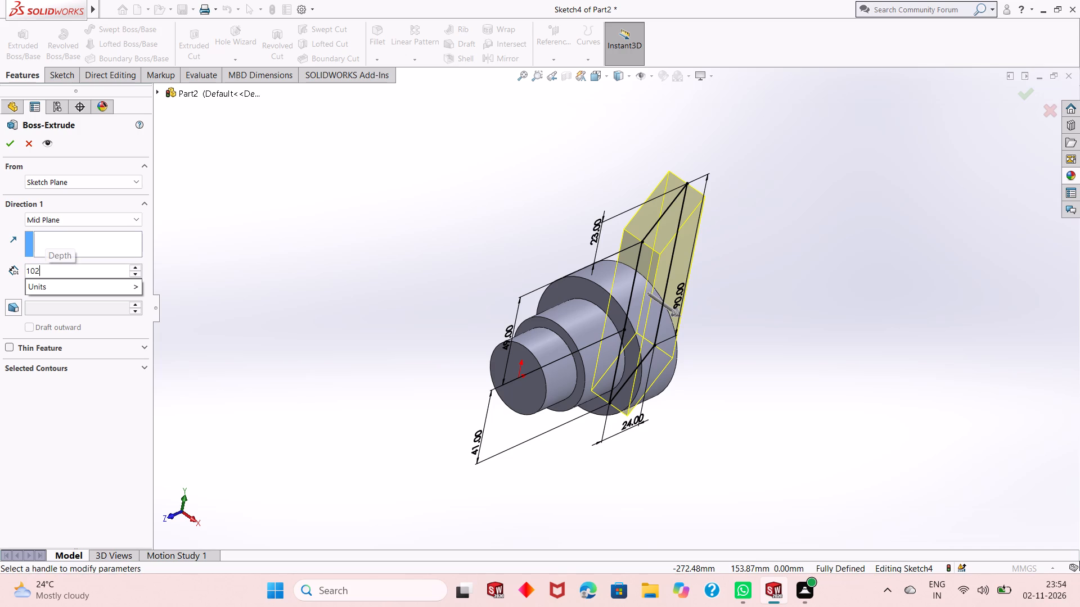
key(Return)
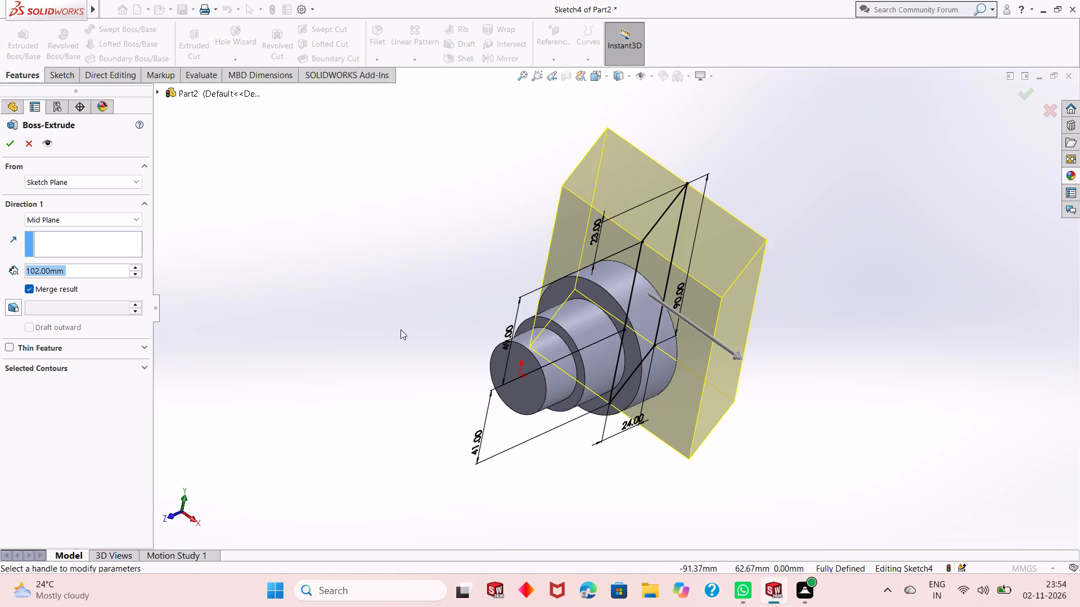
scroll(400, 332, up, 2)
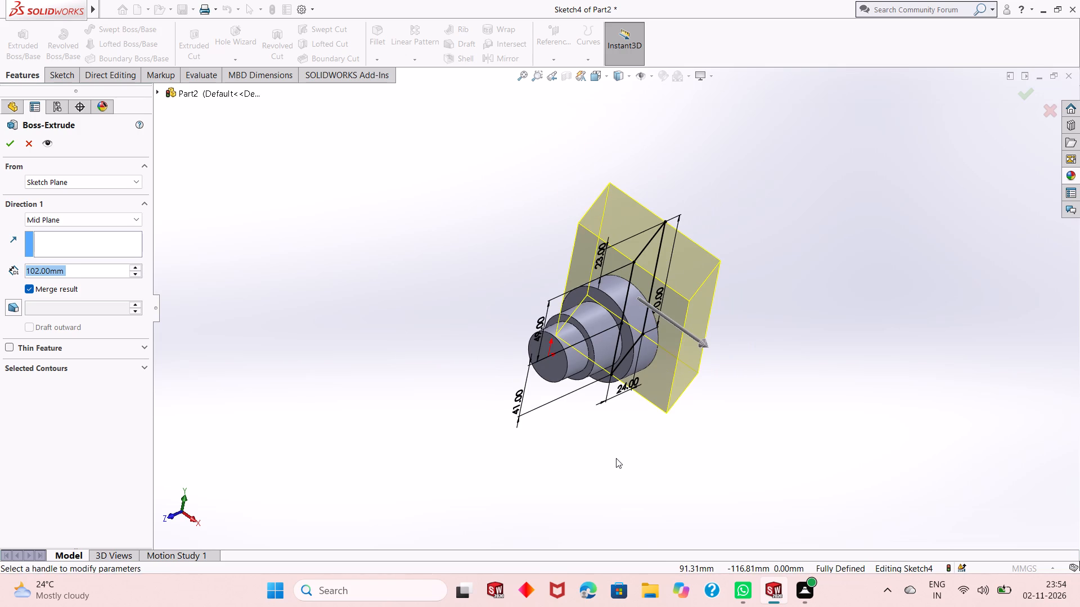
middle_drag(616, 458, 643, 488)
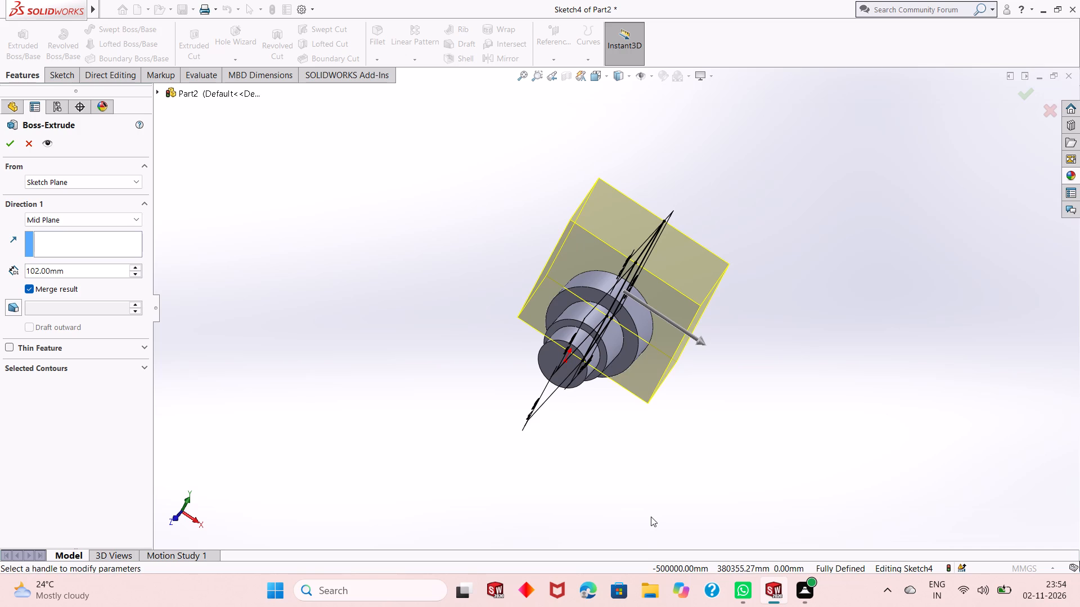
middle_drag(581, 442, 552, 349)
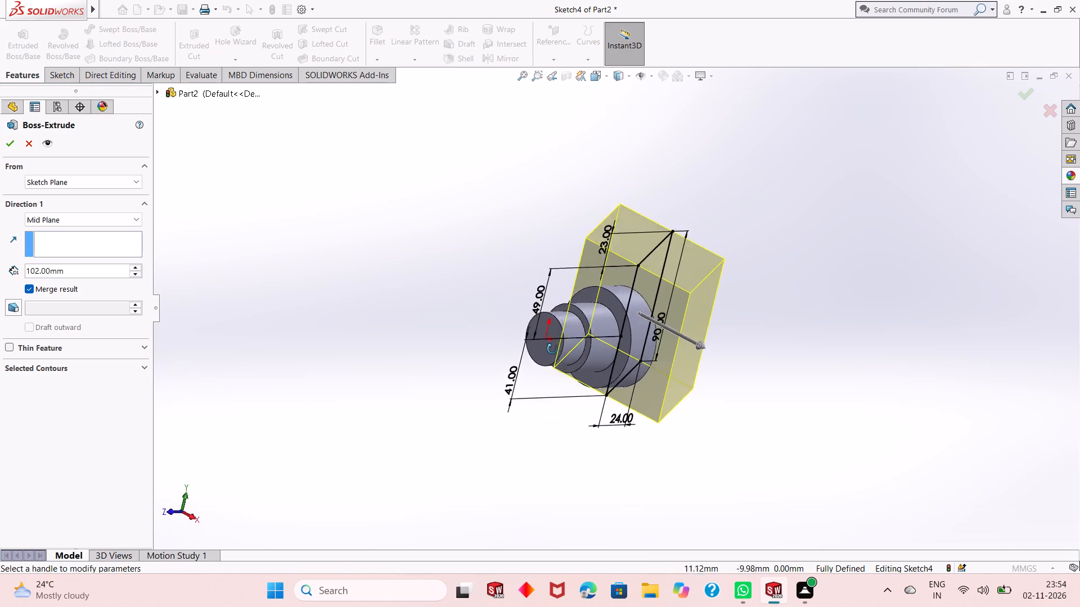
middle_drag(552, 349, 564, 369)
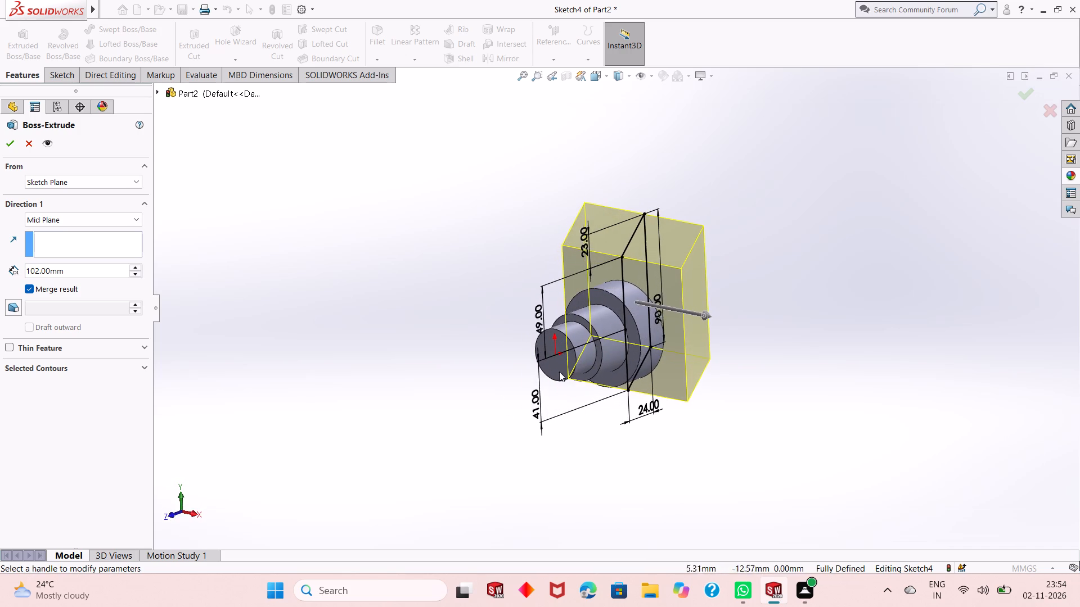
Set the mid-plane extrusion depth to 90 mm and complete the boss.
double_click(87, 273)
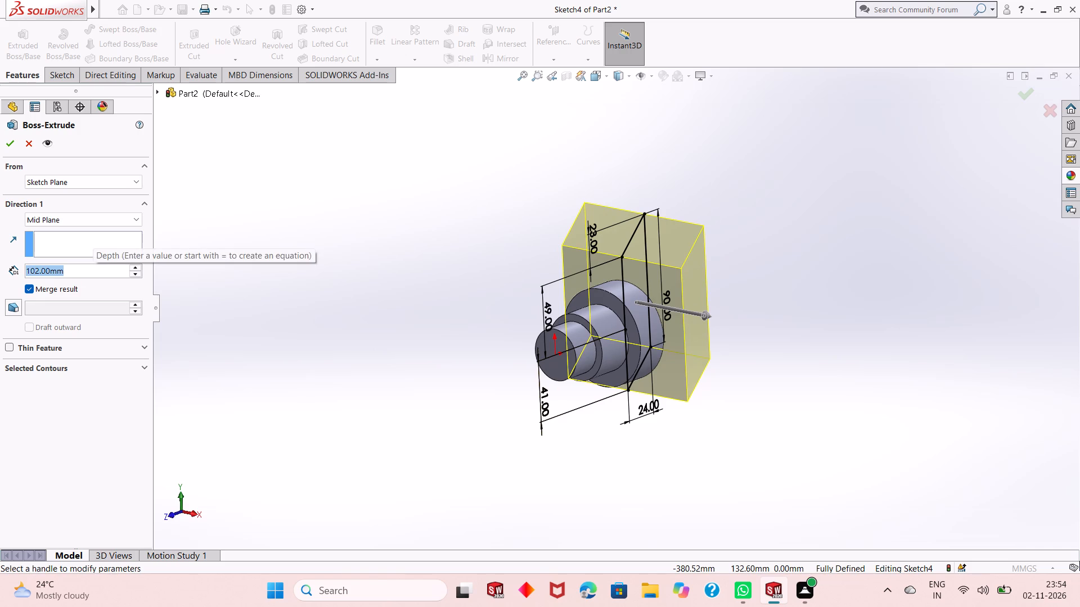
text(90)
key(Return)
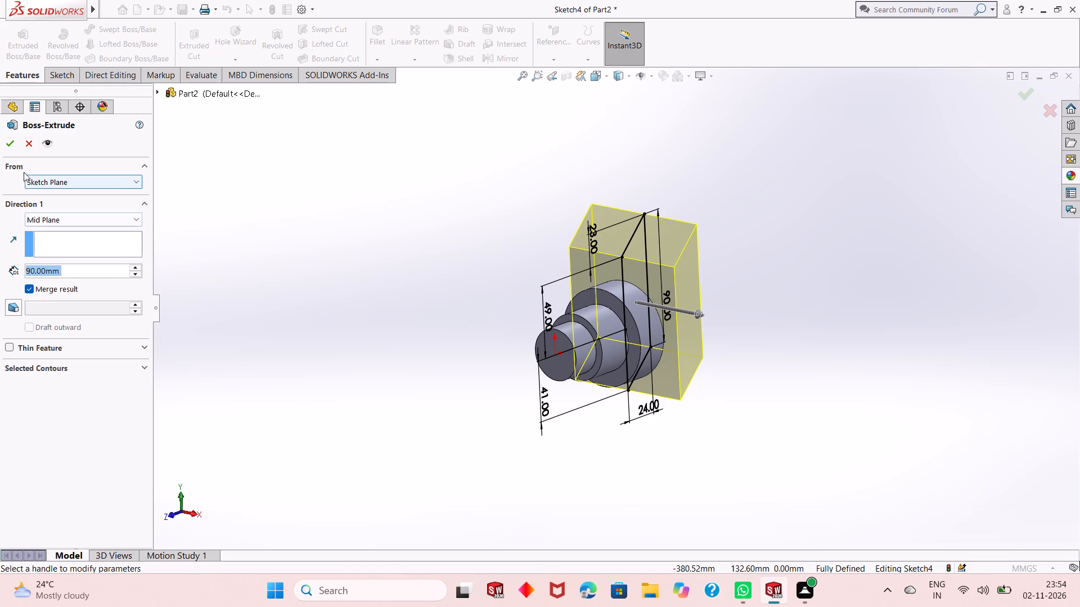
click(10, 144)
click(367, 296)
Examine the slanted block and the stepped cylindrical sections from several sides.
scroll(666, 310, down, 1)
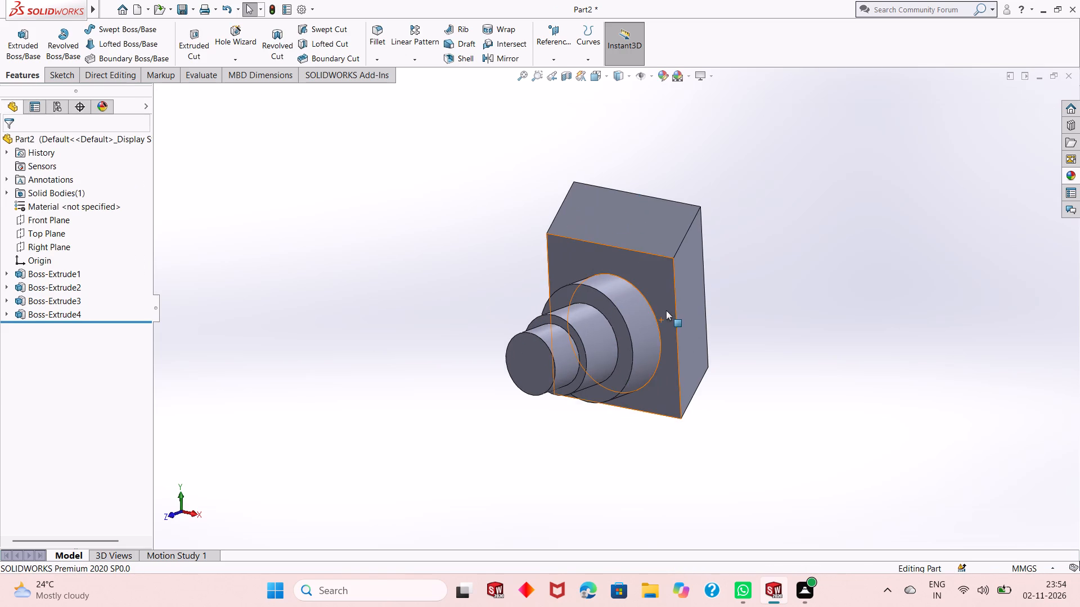
middle_drag(645, 386, 585, 348)
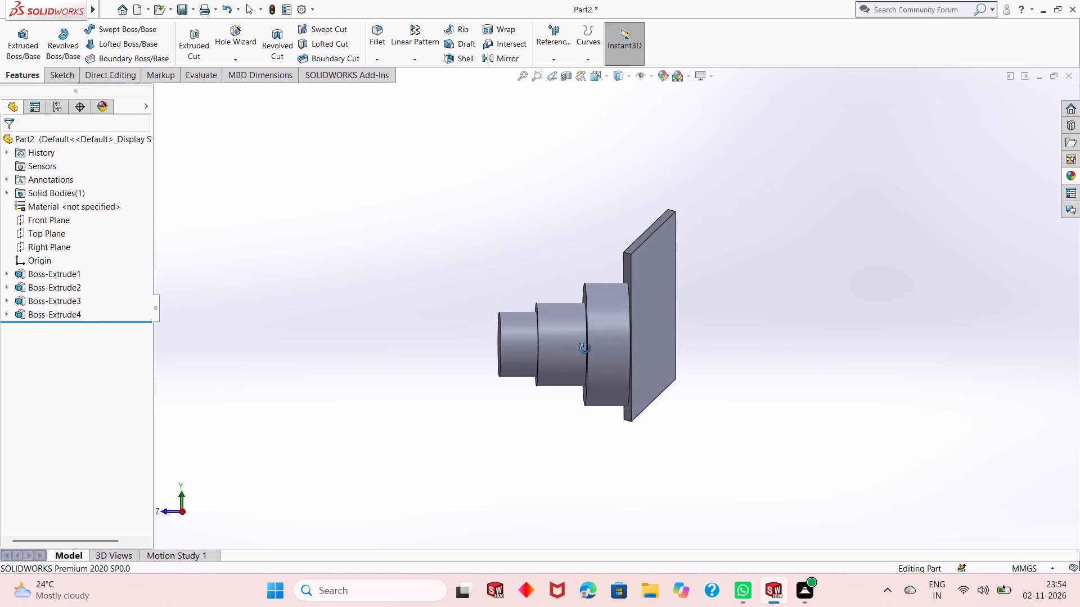
middle_drag(585, 348, 615, 343)
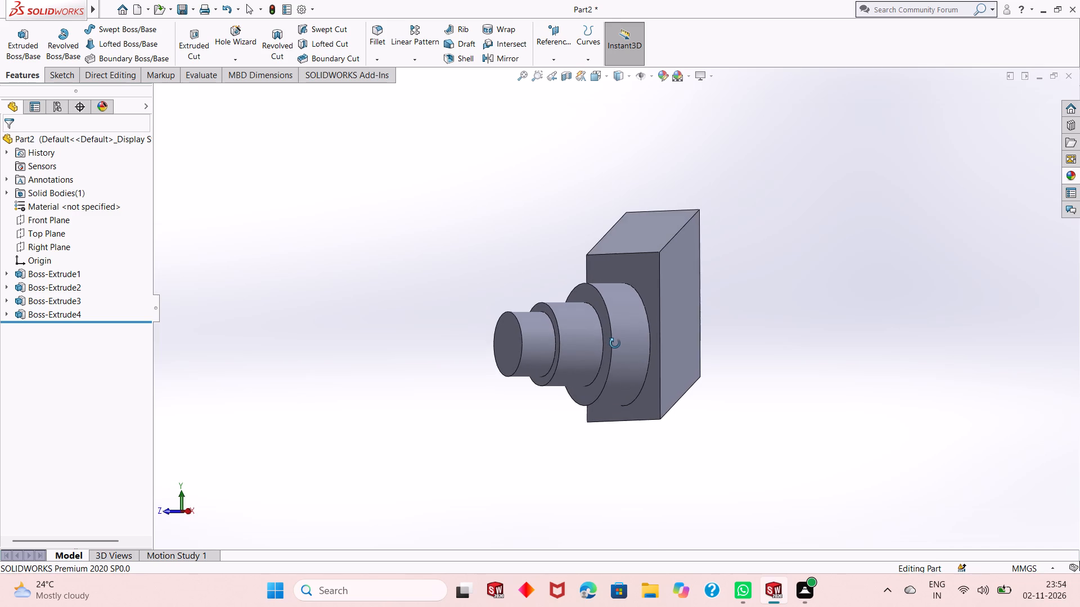
middle_drag(615, 343, 608, 383)
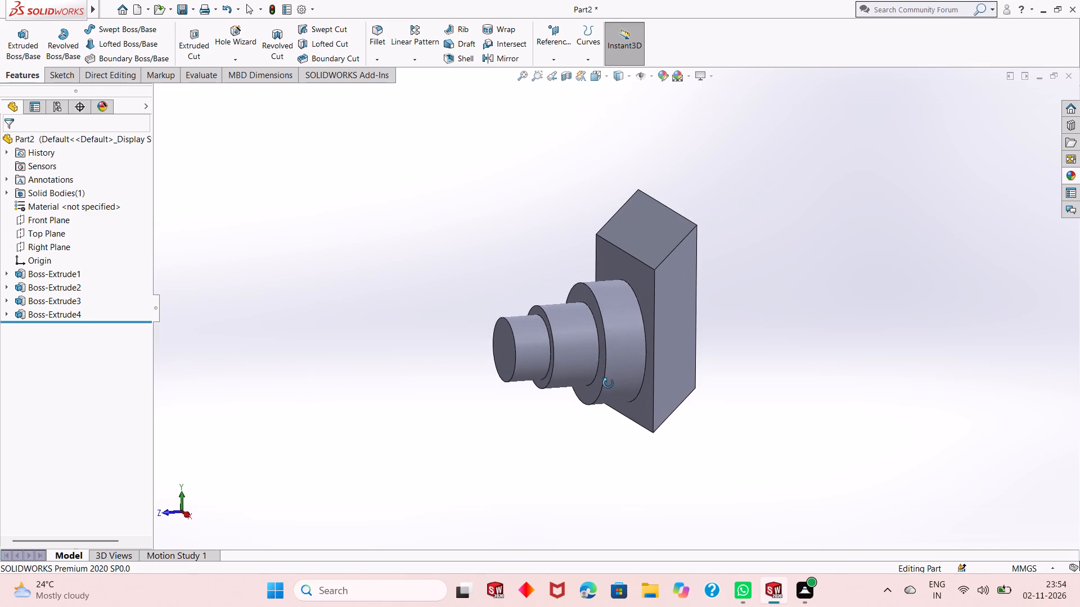
middle_drag(608, 383, 634, 360)
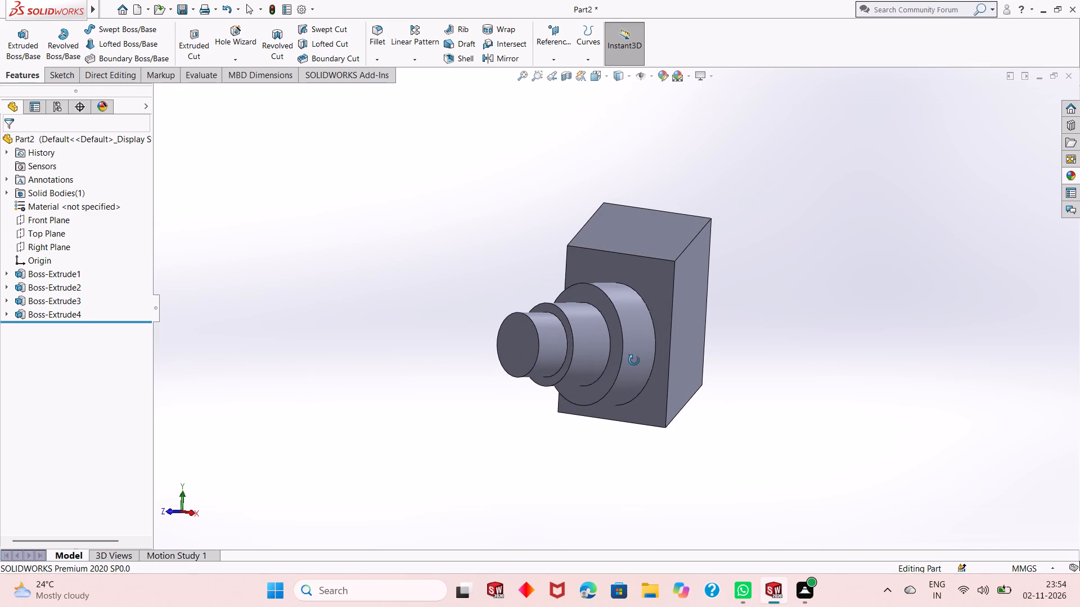
middle_drag(634, 360, 651, 363)
middle_drag(651, 363, 652, 363)
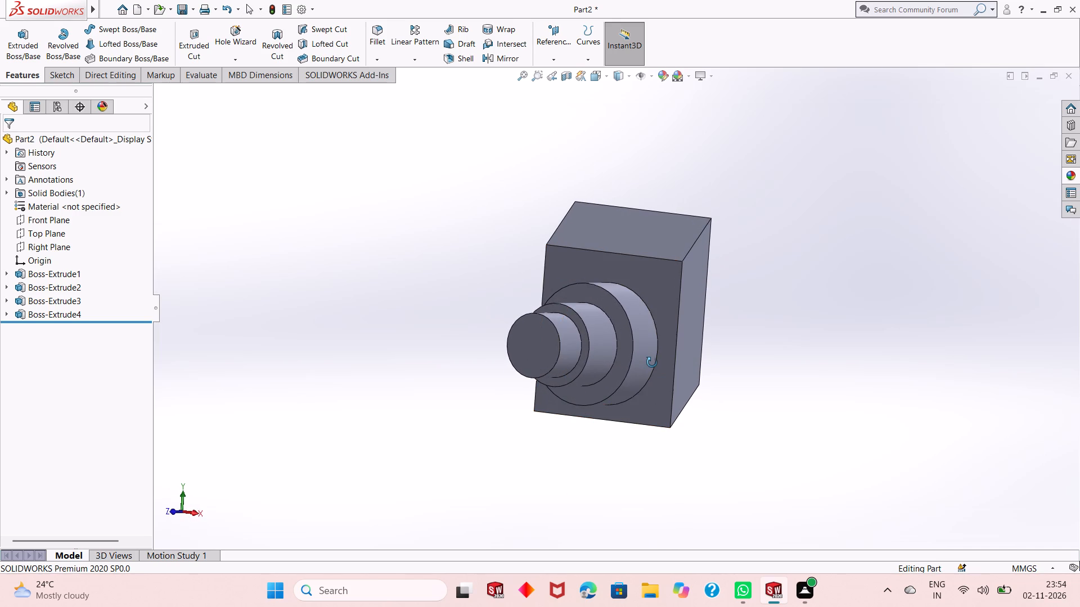
middle_drag(652, 363, 736, 346)
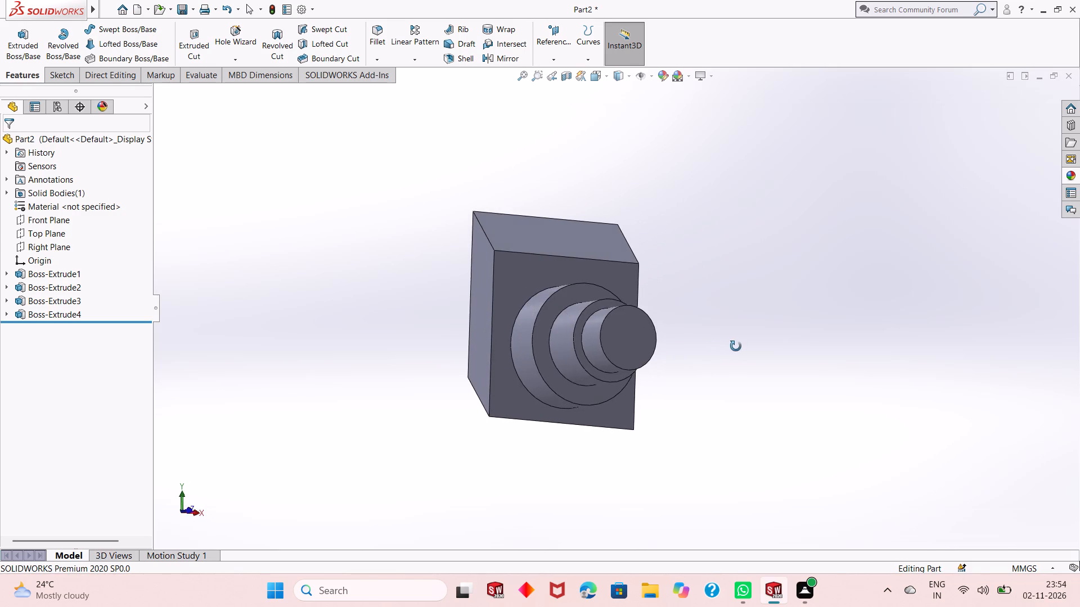
middle_drag(736, 346, 623, 382)
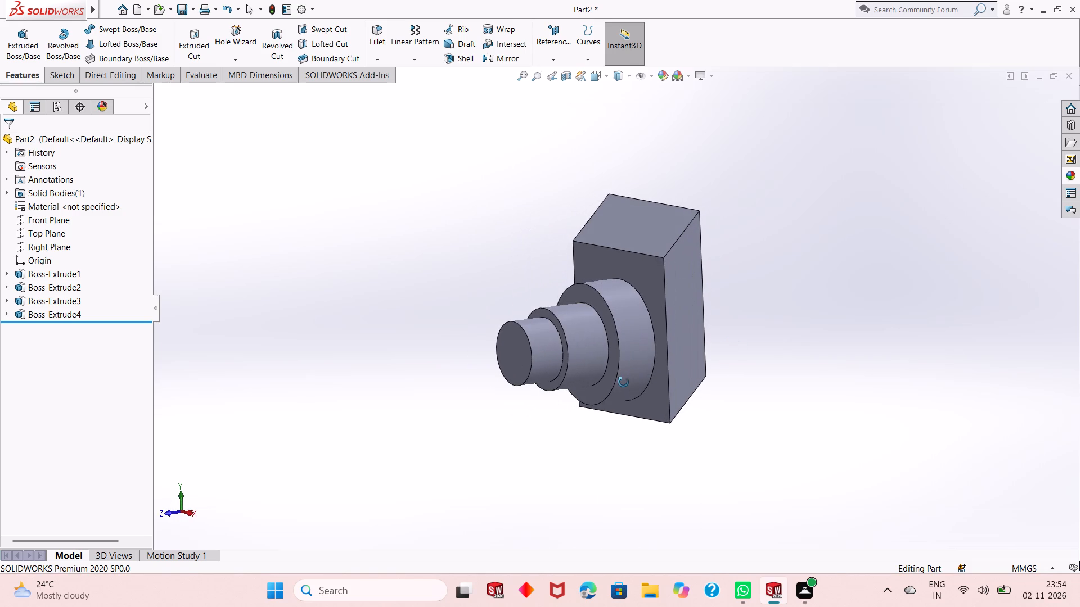
middle_drag(623, 382, 623, 403)
scroll(651, 316, down, 2)
middle_drag(759, 377, 793, 319)
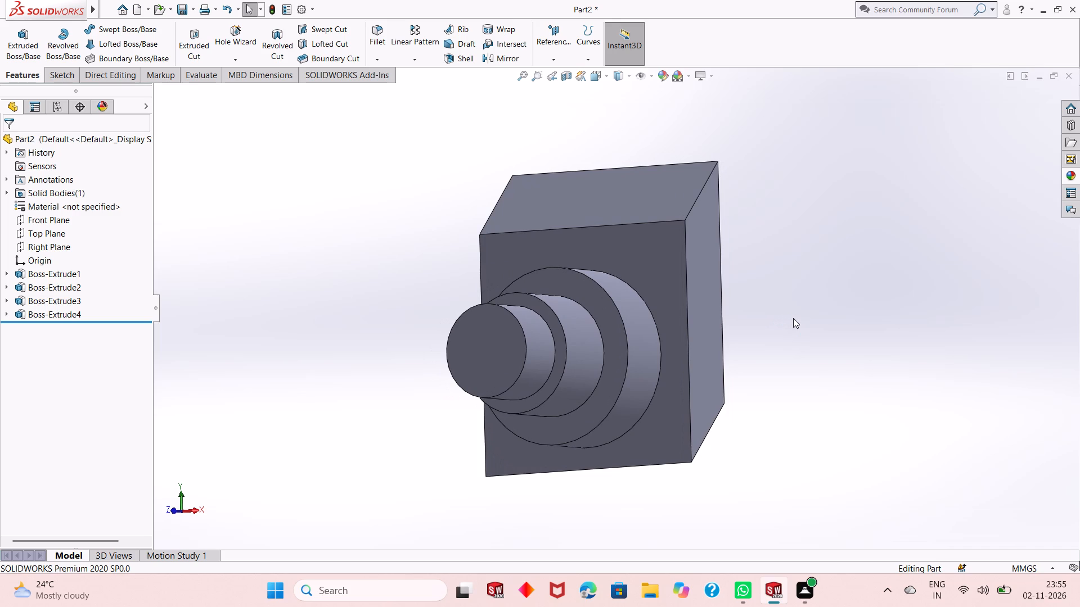
scroll(793, 318, down, 1)
middle_drag(793, 323, 781, 350)
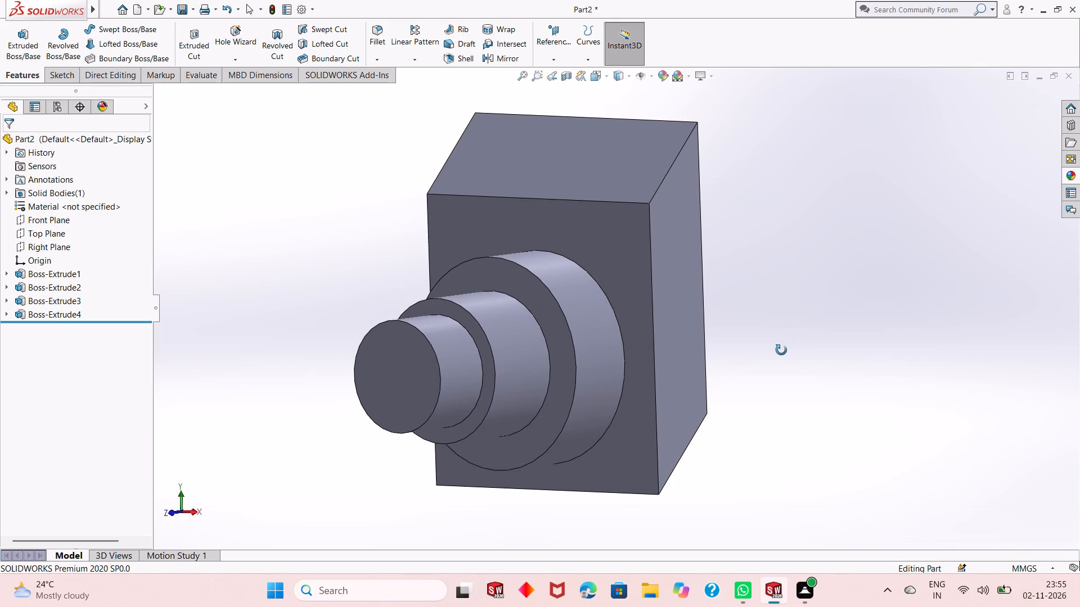
middle_drag(781, 350, 733, 370)
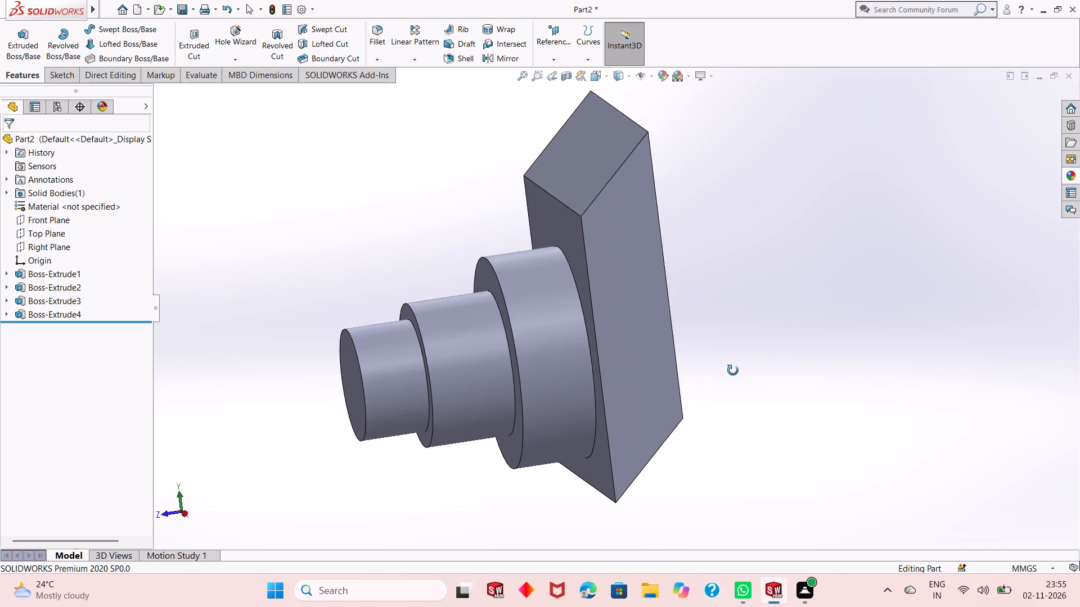
middle_drag(733, 370, 763, 355)
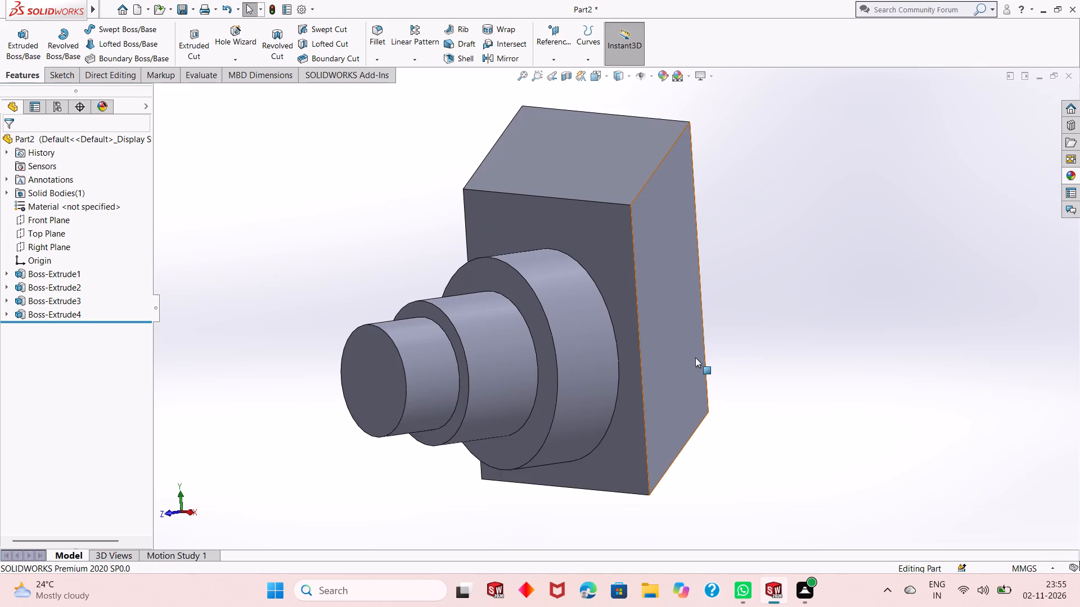
scroll(695, 357, up, 2)
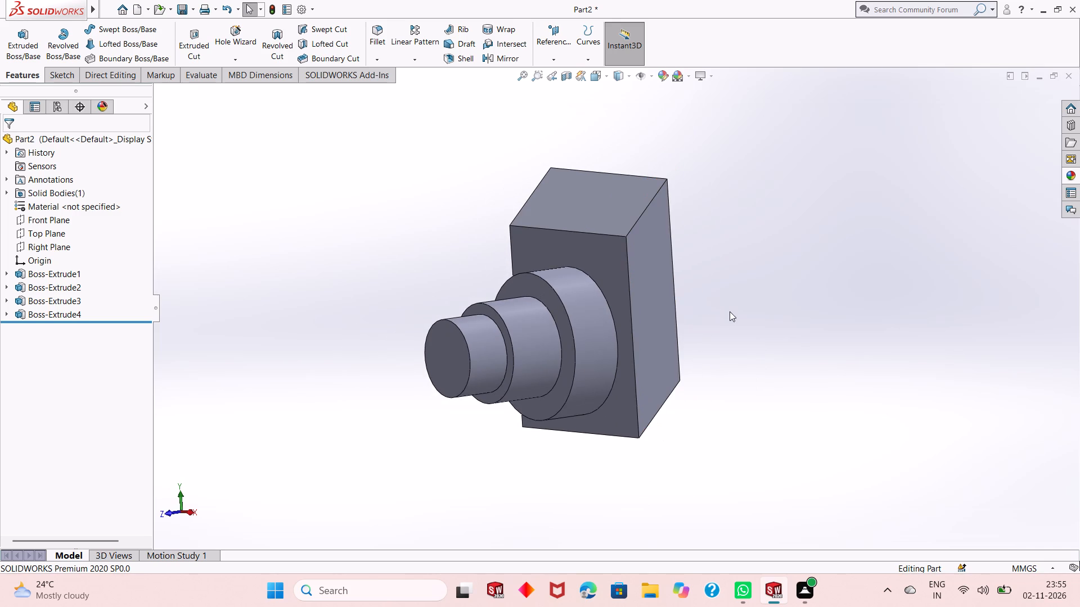
middle_drag(725, 348, 721, 312)
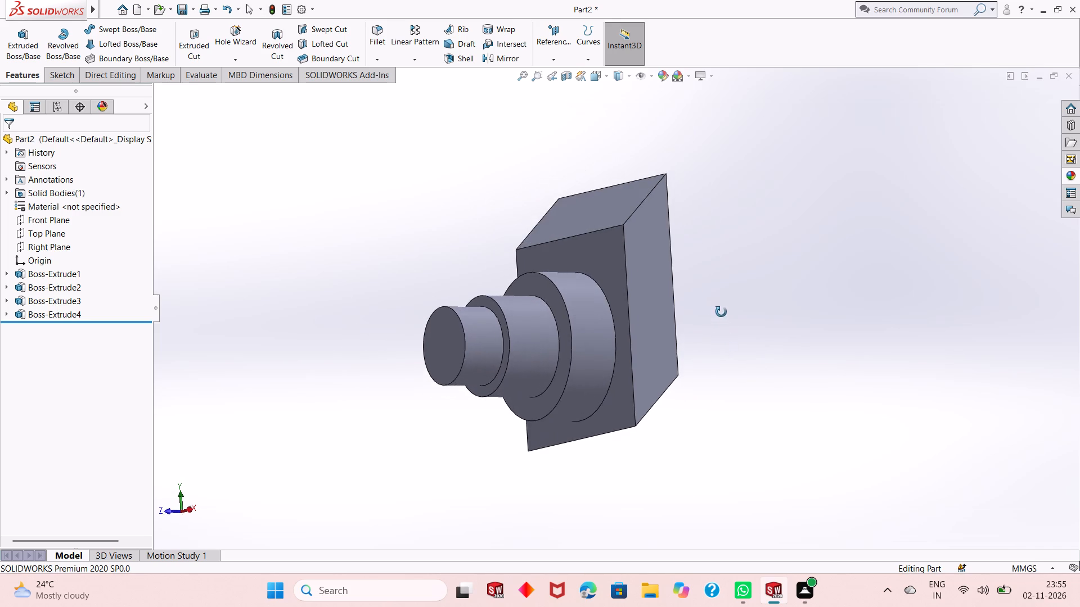
middle_drag(721, 312, 661, 372)
middle_drag(736, 333, 737, 333)
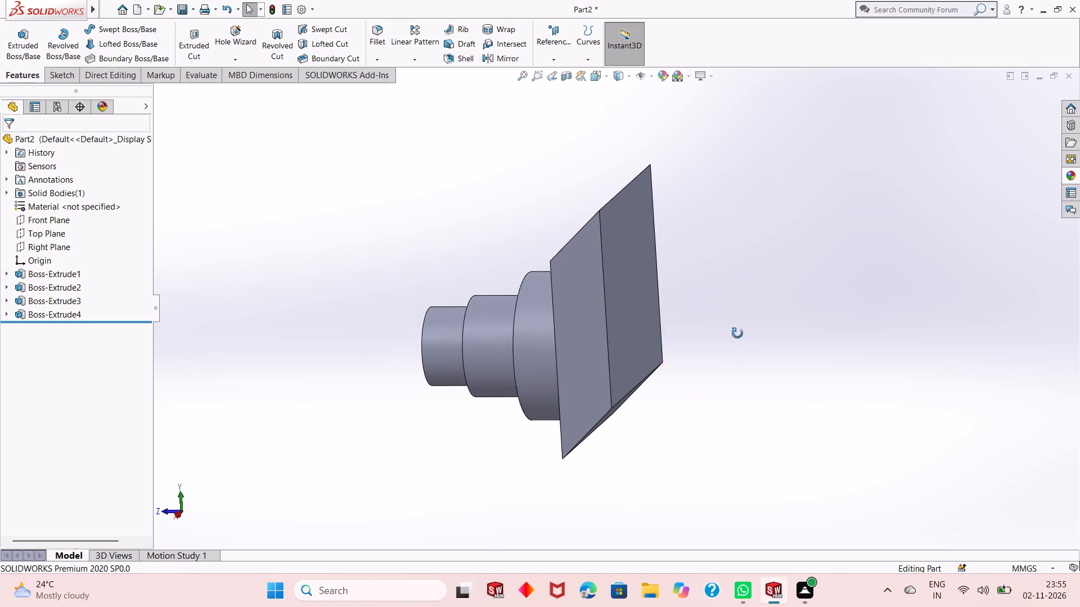
middle_drag(737, 333, 752, 311)
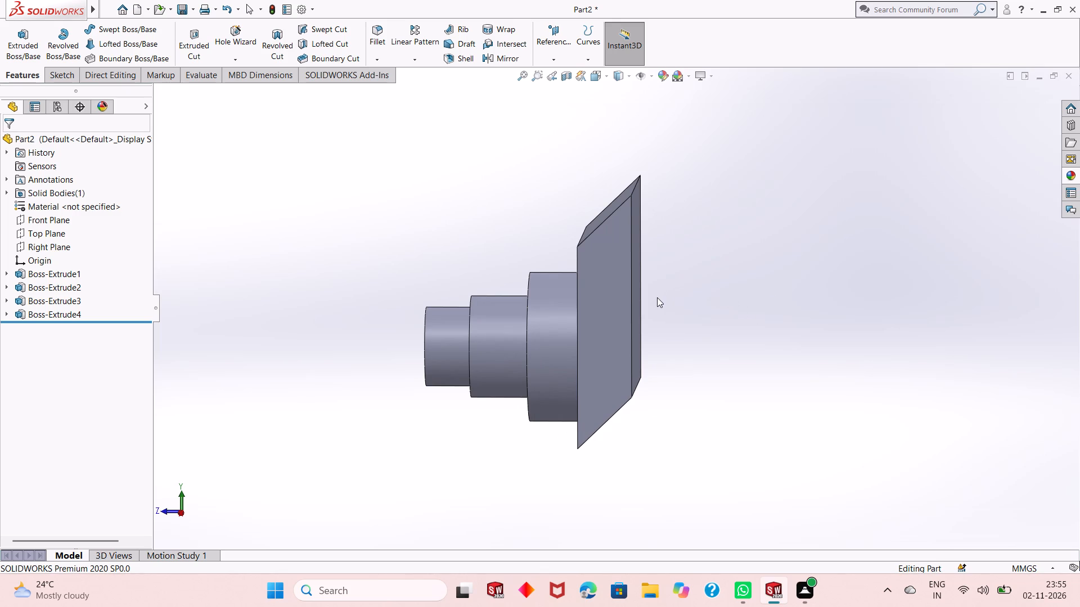
Open a new sketch on the slanted block's outer vertical face, opposite the cylinders, and view it face-on.
middle_drag(656, 297, 647, 305)
click(628, 283)
click(676, 252)
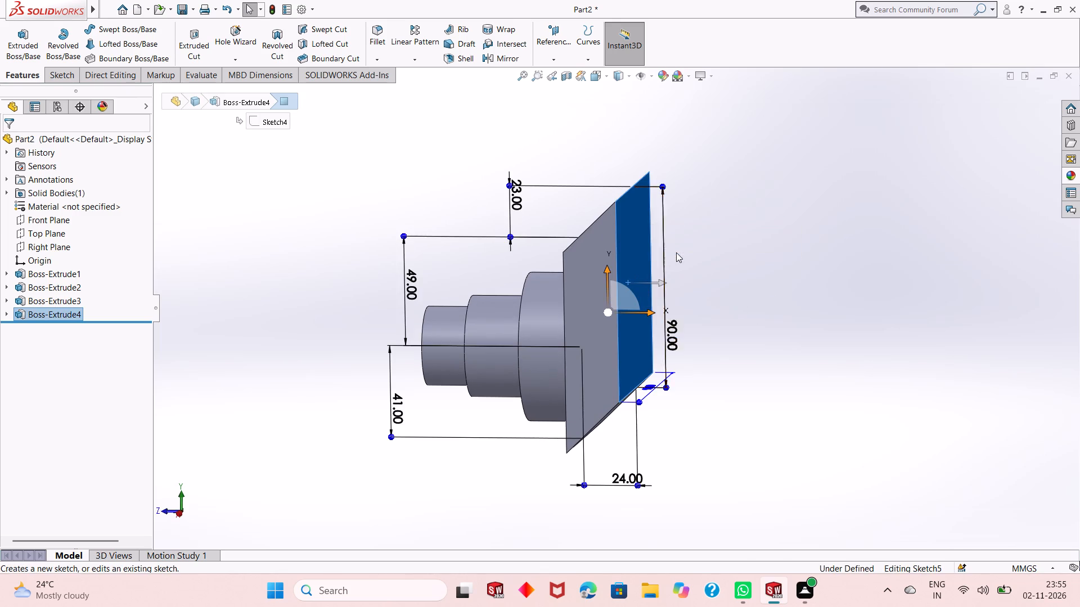
key(ctrl+8)
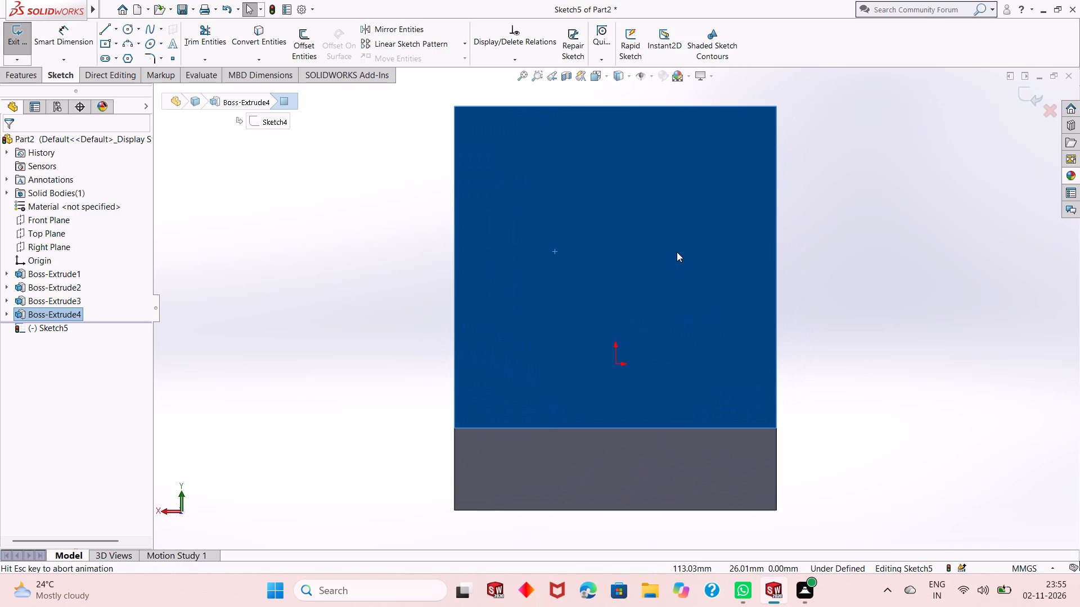
scroll(661, 279, up, 1)
click(793, 241)
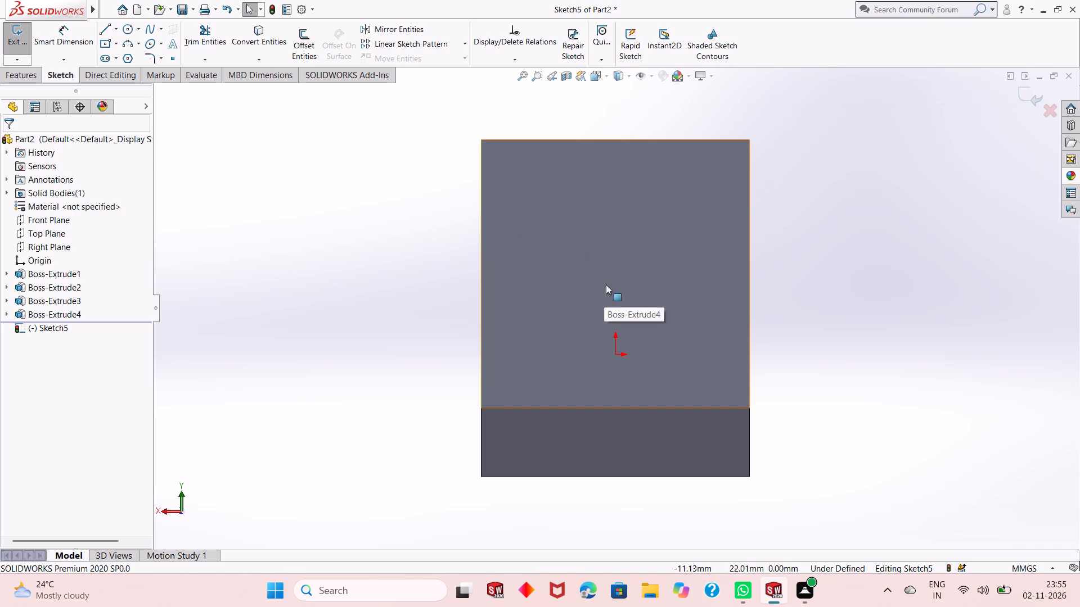
Sketch a circle of about 28.5 mm radius on the block's outer face, centred above the origin.
click(127, 26)
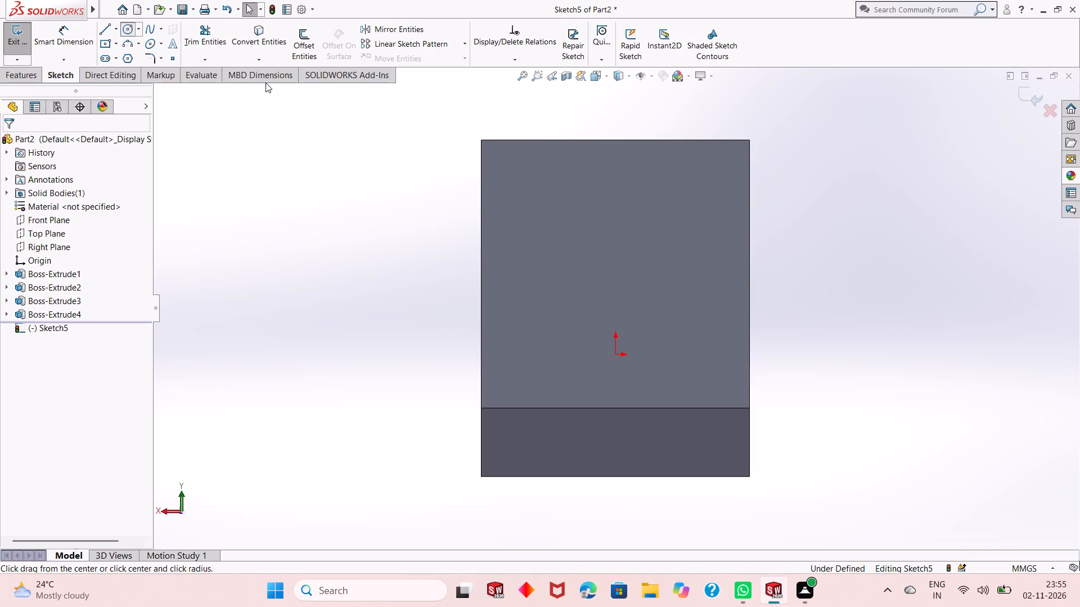
click(616, 240)
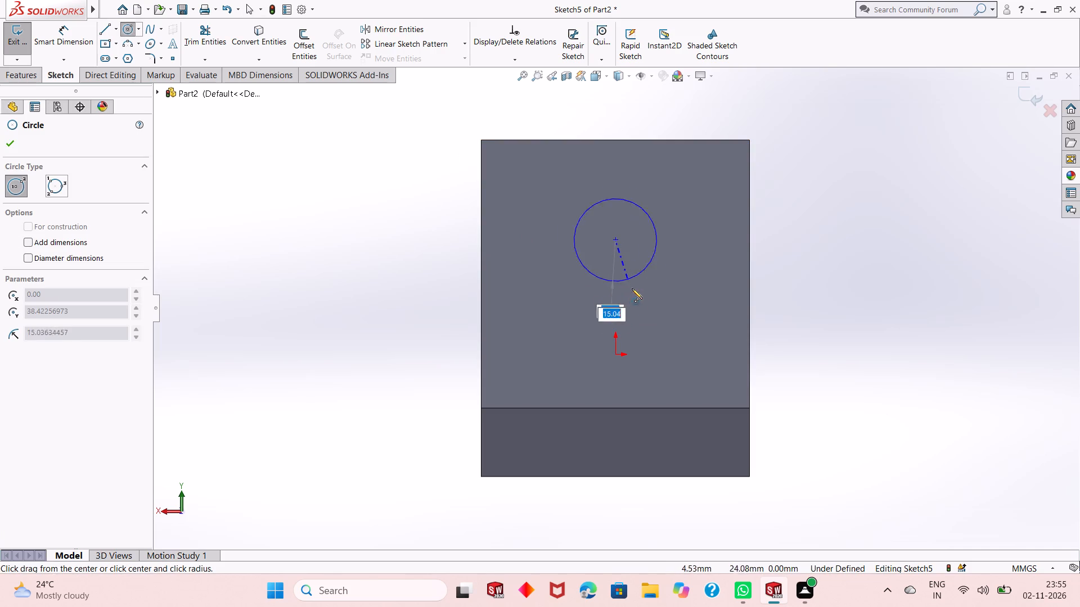
click(637, 322)
right_click(326, 202)
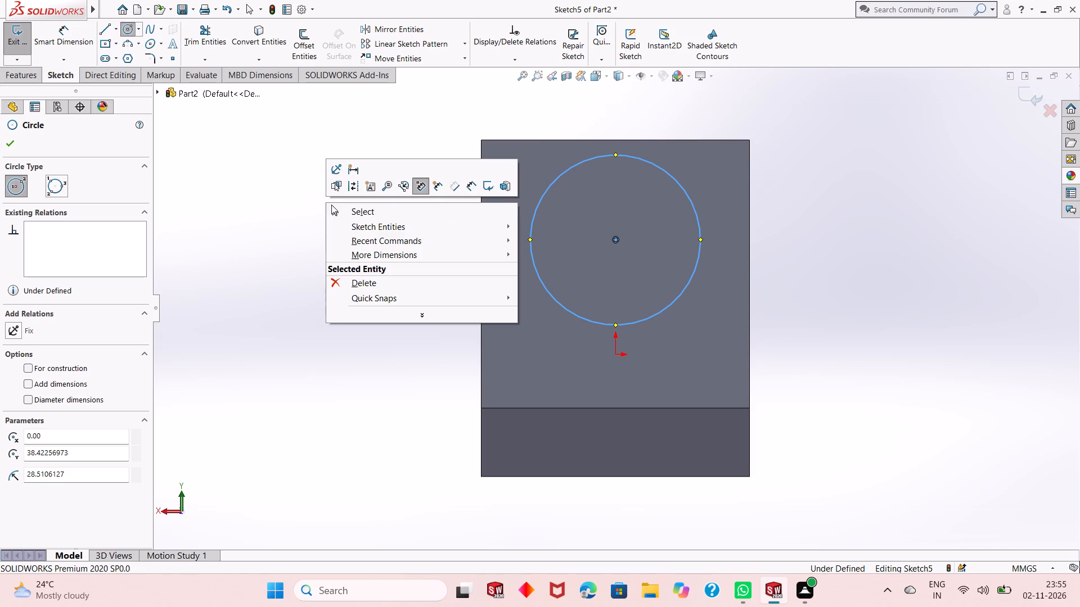
click(345, 213)
Dimension the circle's diameter and set it to 48 mm.
click(67, 36)
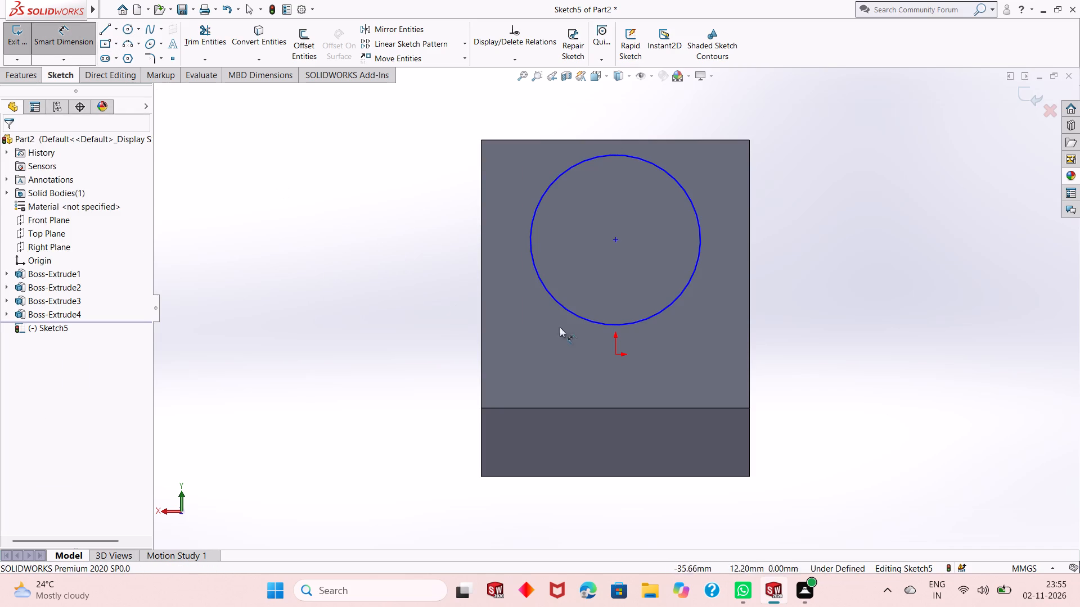
click(583, 320)
click(435, 395)
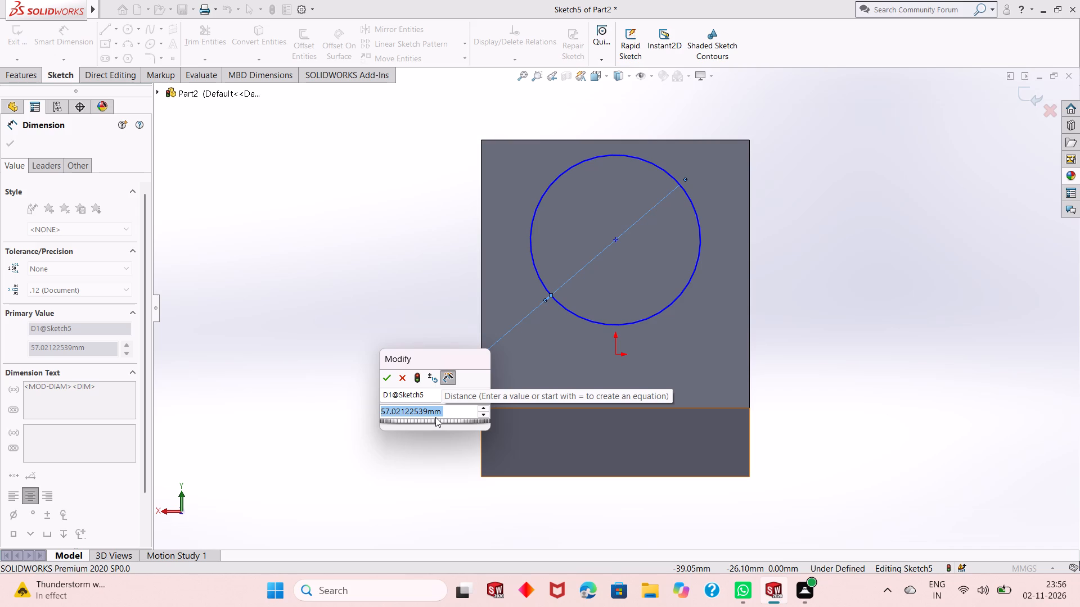
text(48)
key(Return)
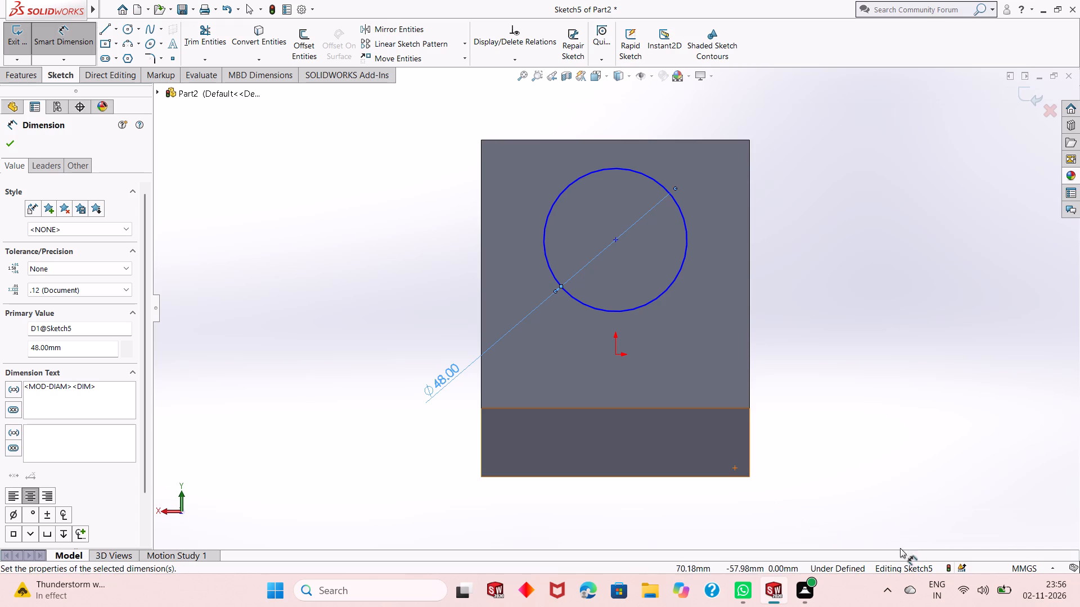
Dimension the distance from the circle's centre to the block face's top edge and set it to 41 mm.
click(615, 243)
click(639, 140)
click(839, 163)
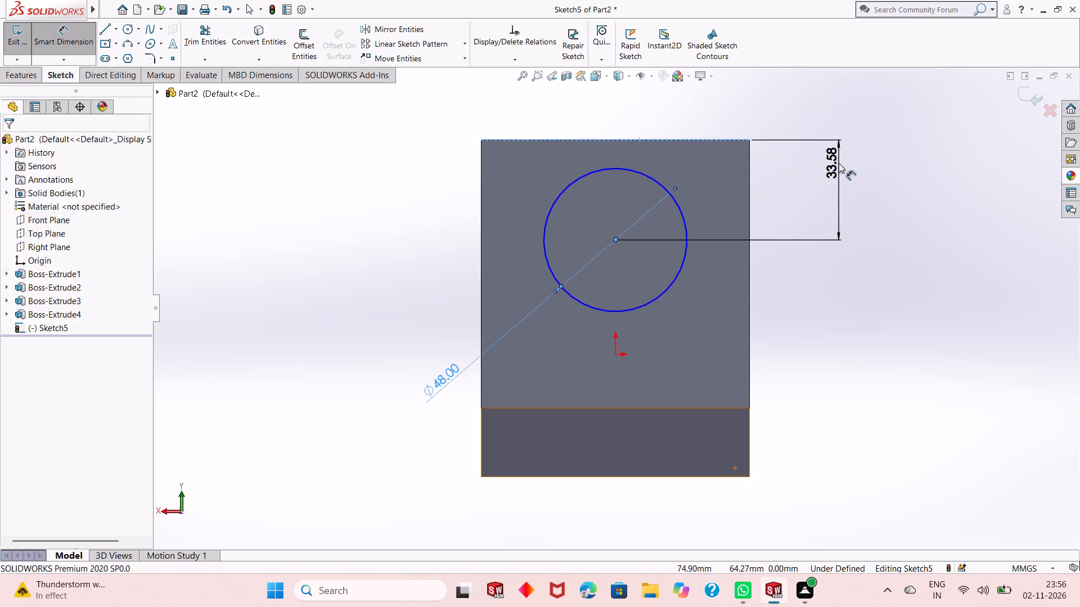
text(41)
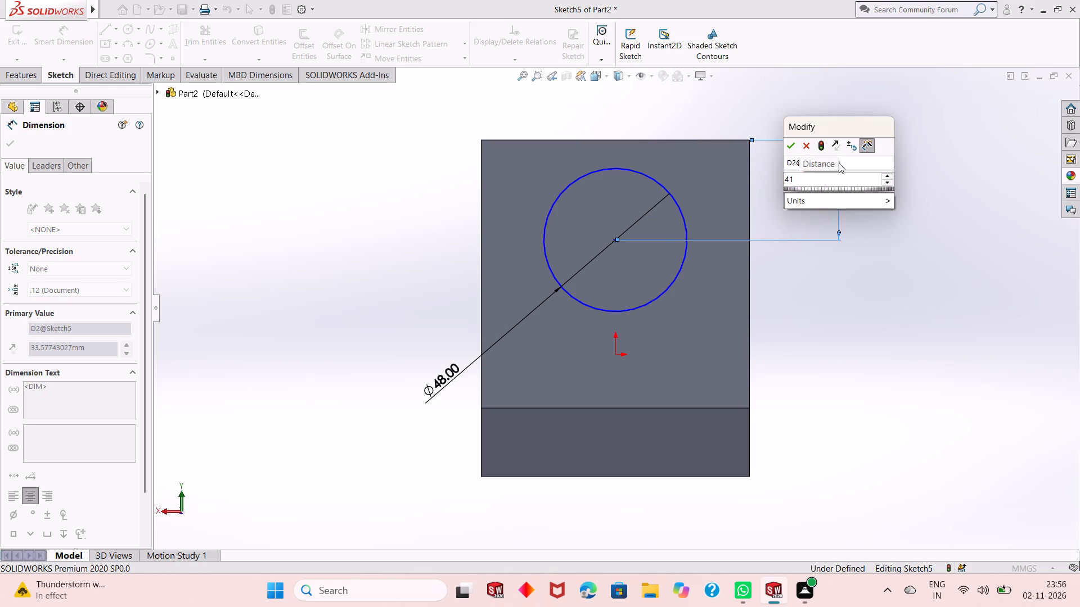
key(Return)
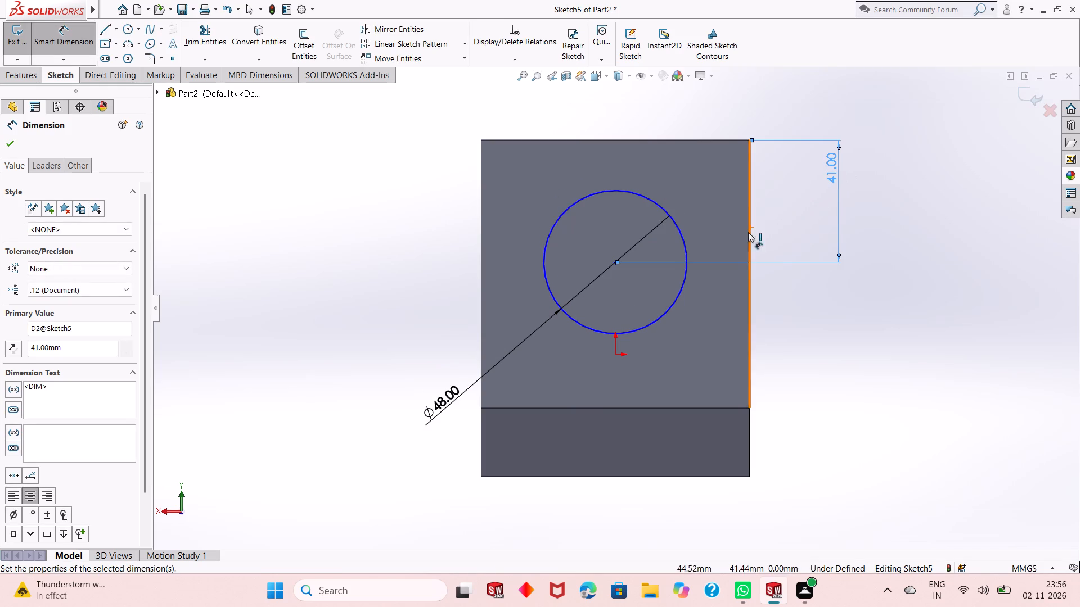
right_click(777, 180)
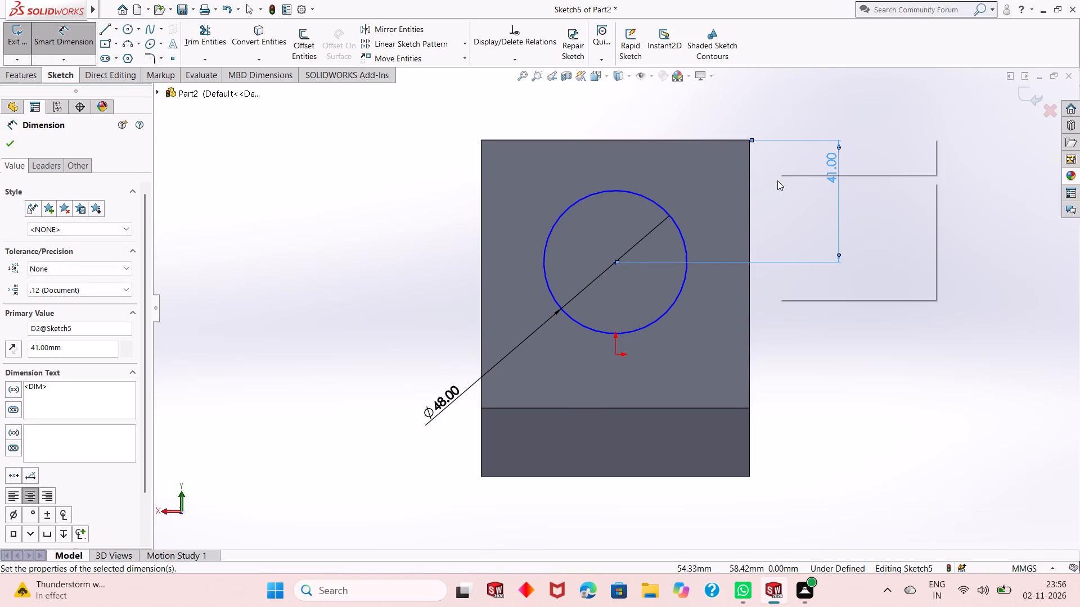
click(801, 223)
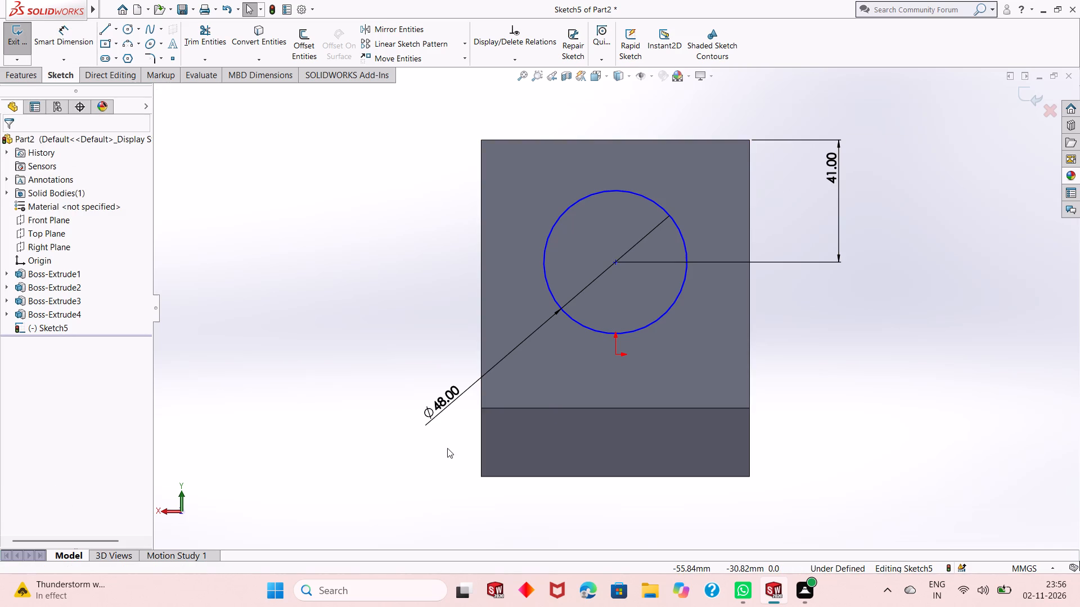
Add a vertical relation between the circle's centre and the sketch origin.
click(616, 262)
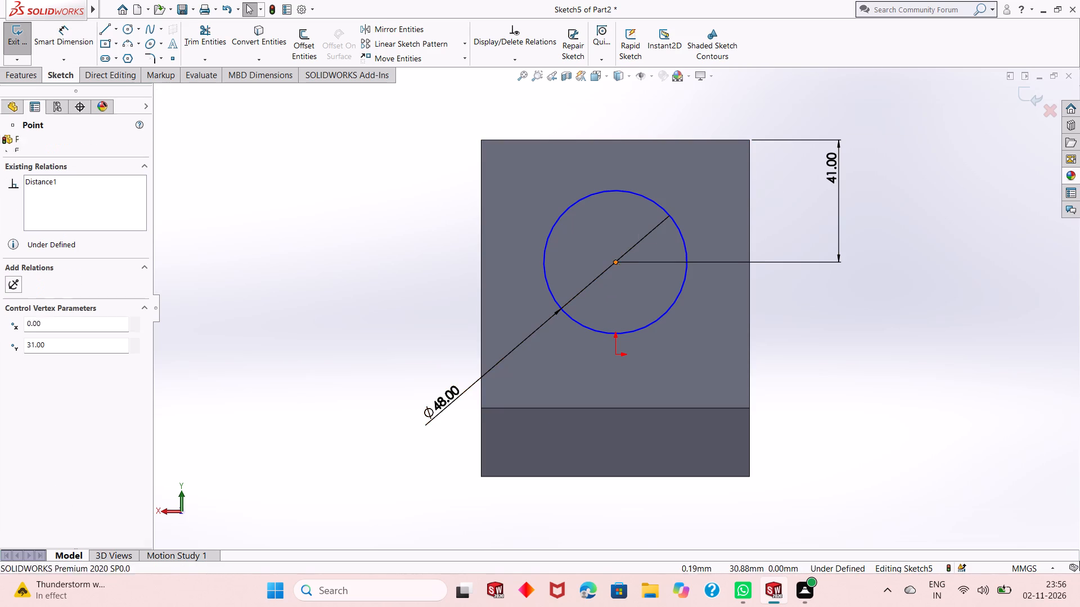
ctrl+click(614, 355)
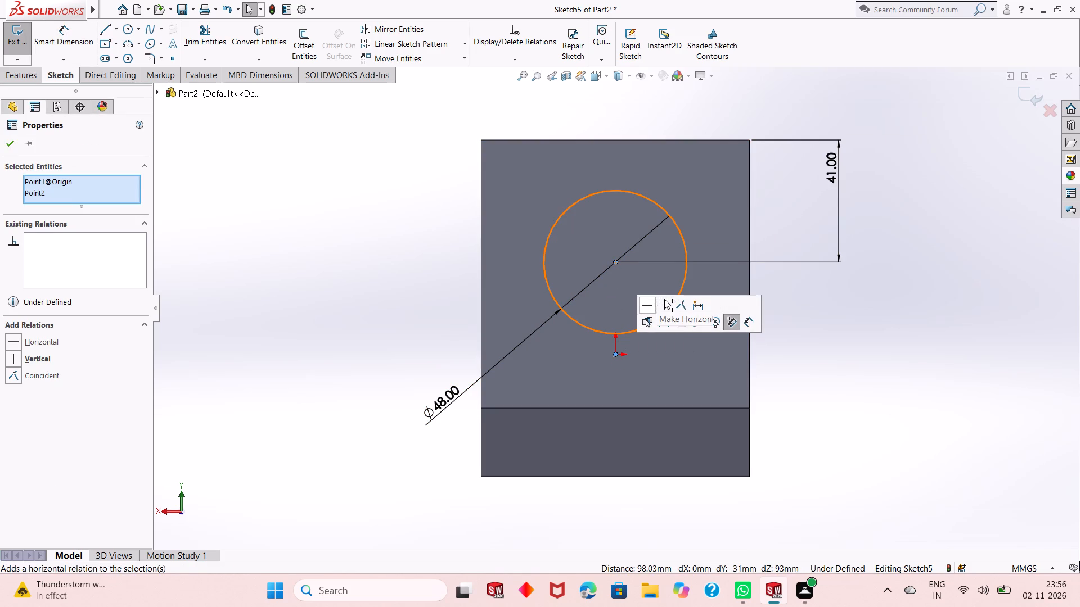
click(666, 302)
click(8, 150)
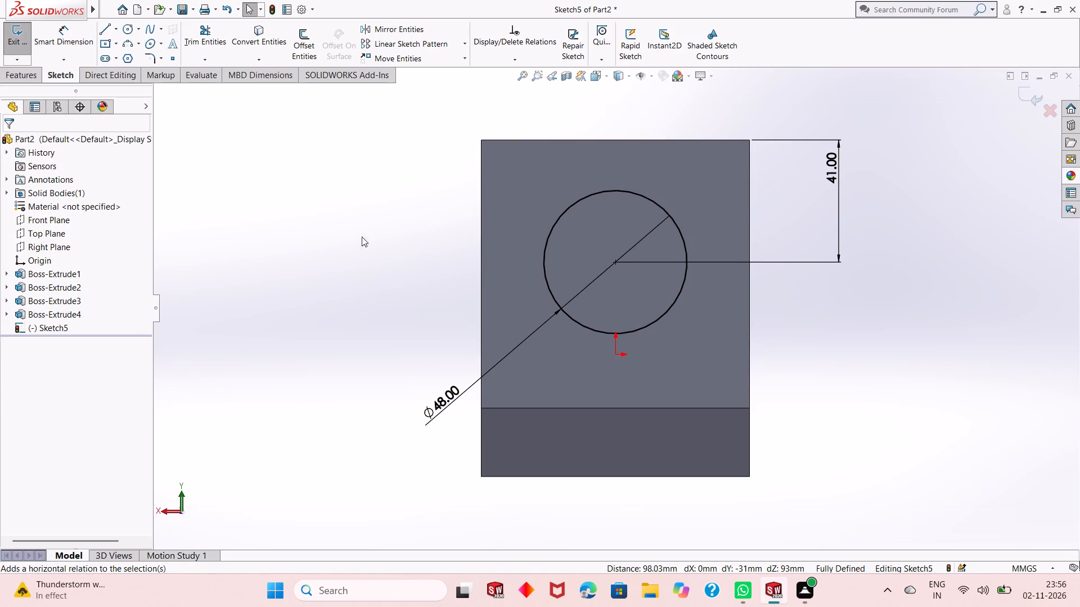
Examine the sketched circle's placement against the slanted block and the stepped cylinders from several sides.
scroll(740, 340, up, 2)
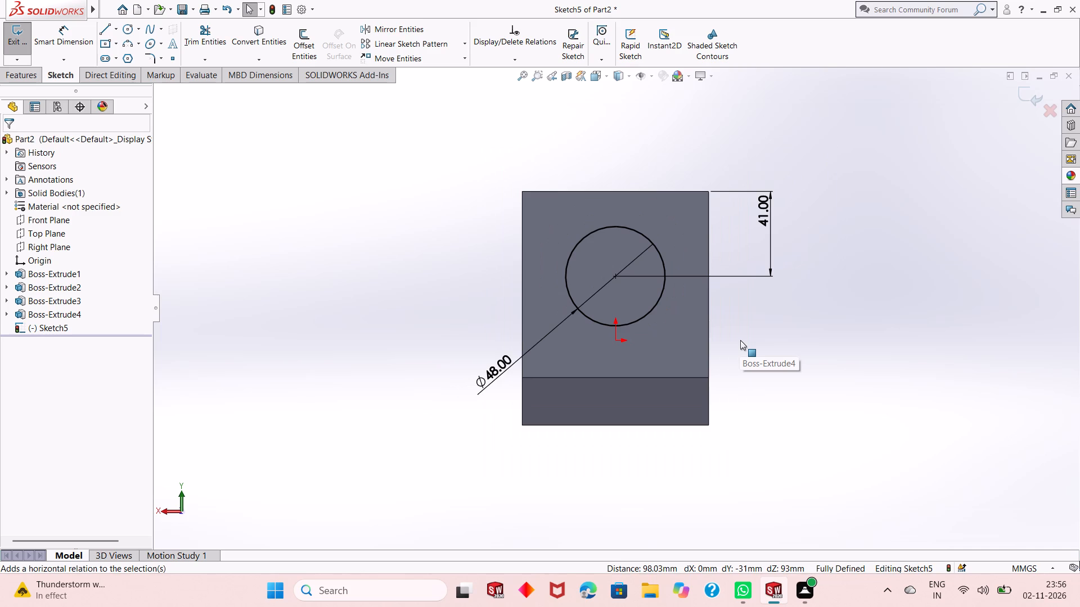
scroll(687, 357, up, 1)
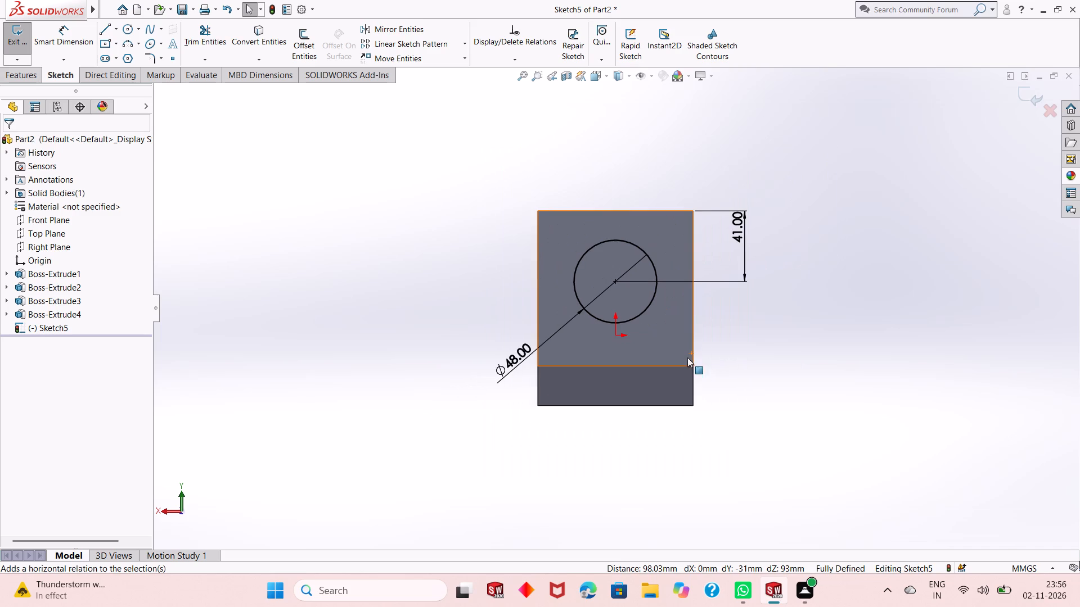
middle_drag(712, 308, 762, 331)
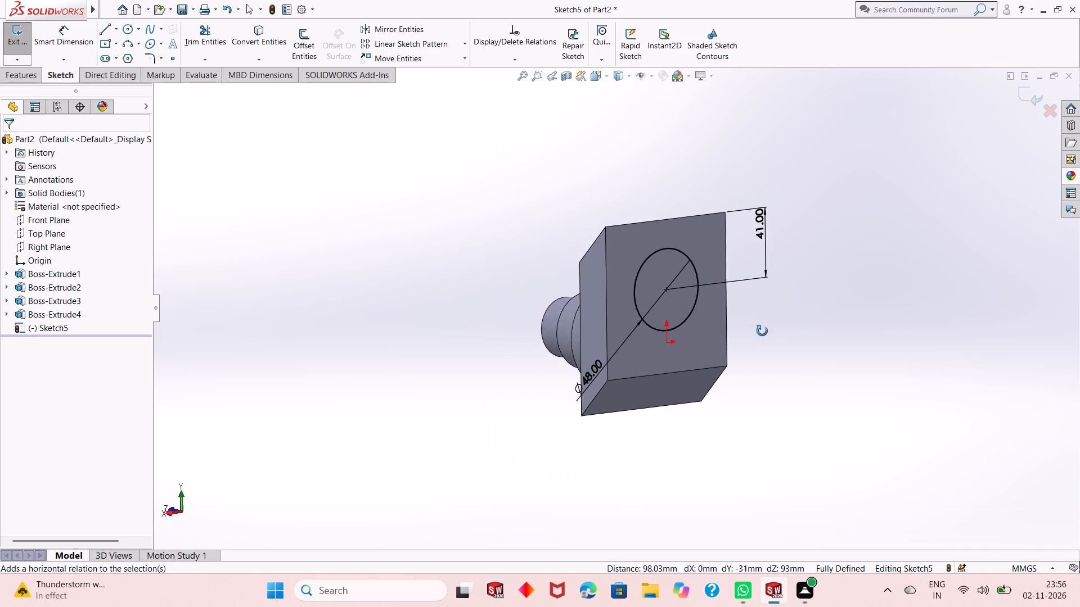
middle_drag(762, 331, 850, 295)
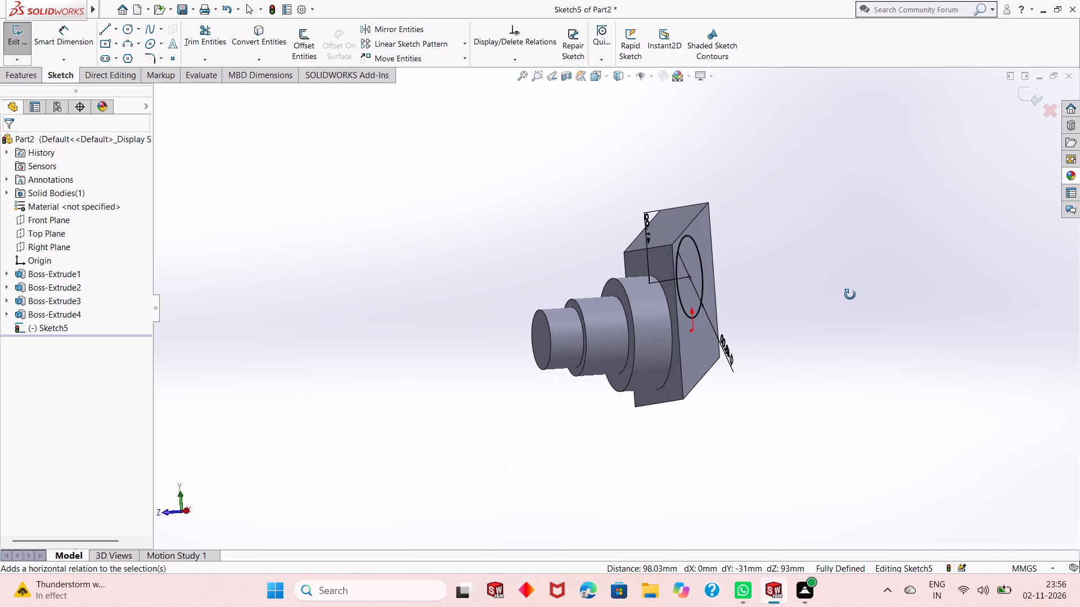
middle_drag(850, 295, 846, 295)
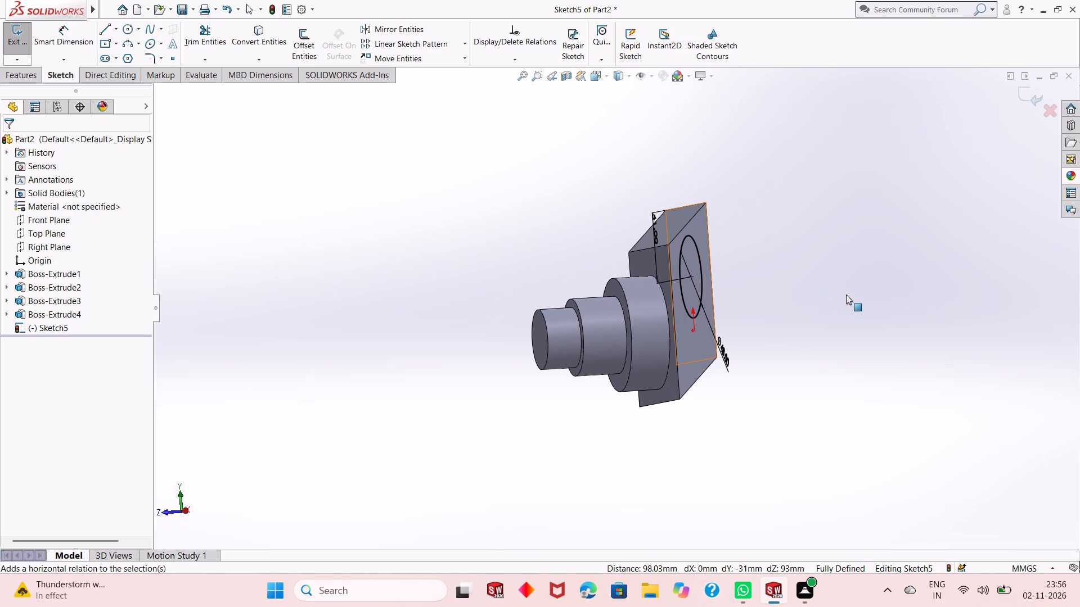
middle_drag(846, 295, 805, 275)
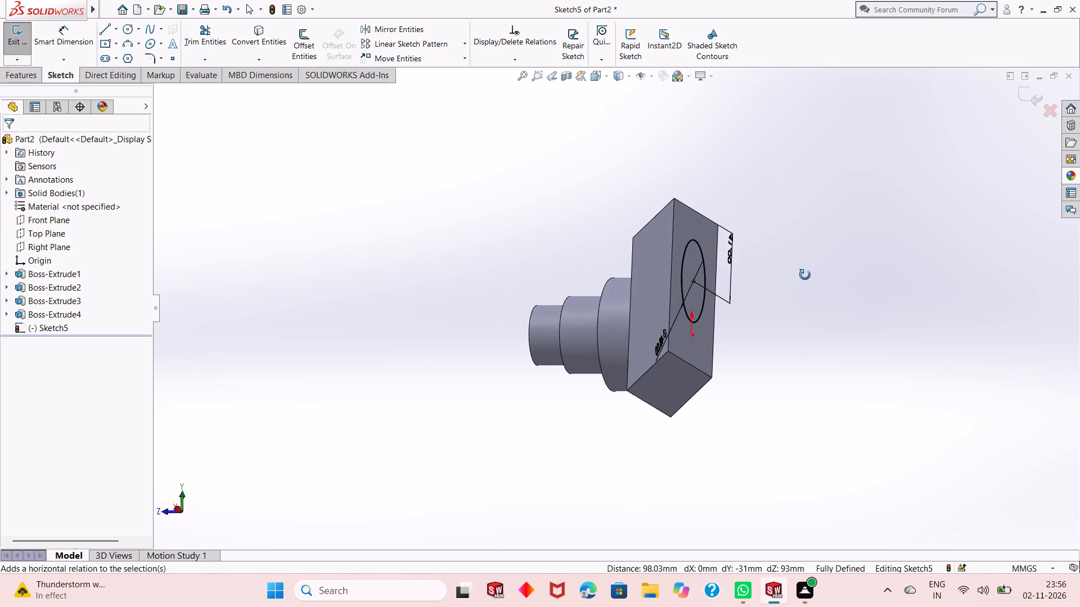
middle_drag(805, 275, 833, 306)
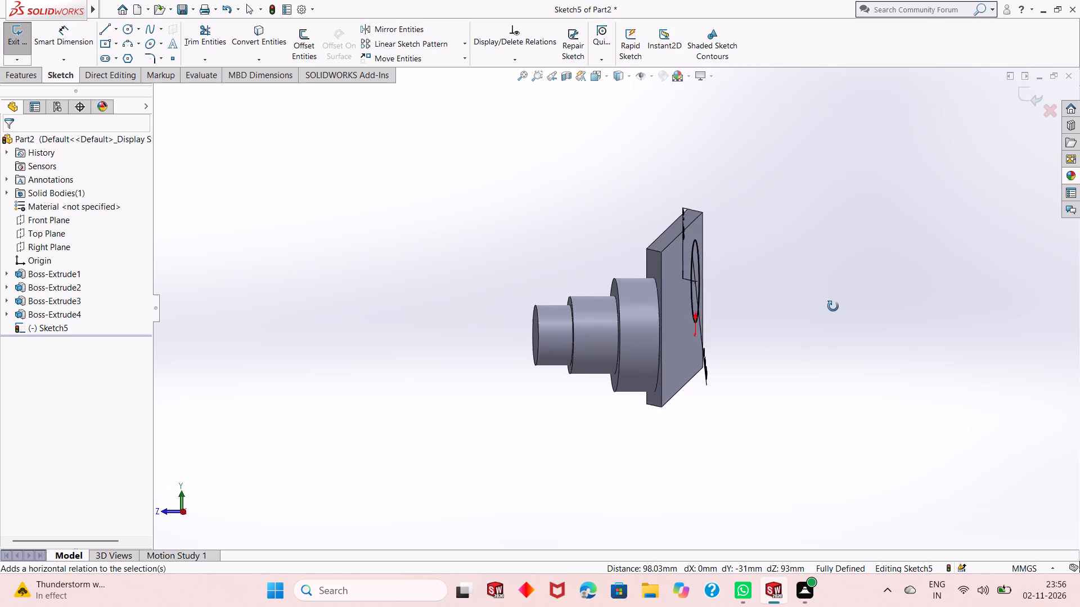
middle_drag(833, 306, 831, 307)
middle_drag(826, 308, 760, 298)
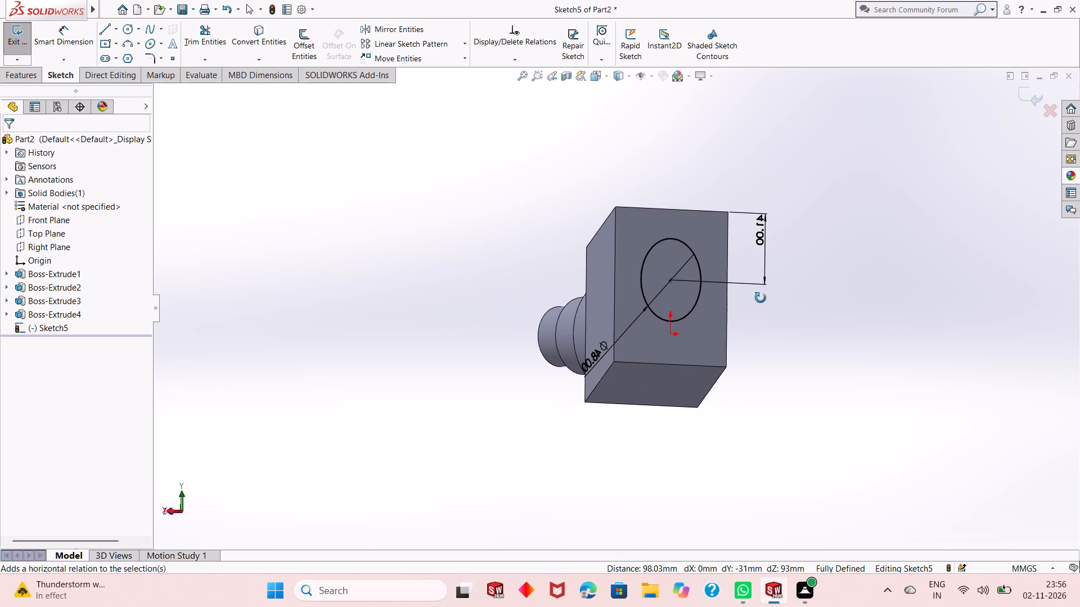
middle_drag(760, 298, 727, 304)
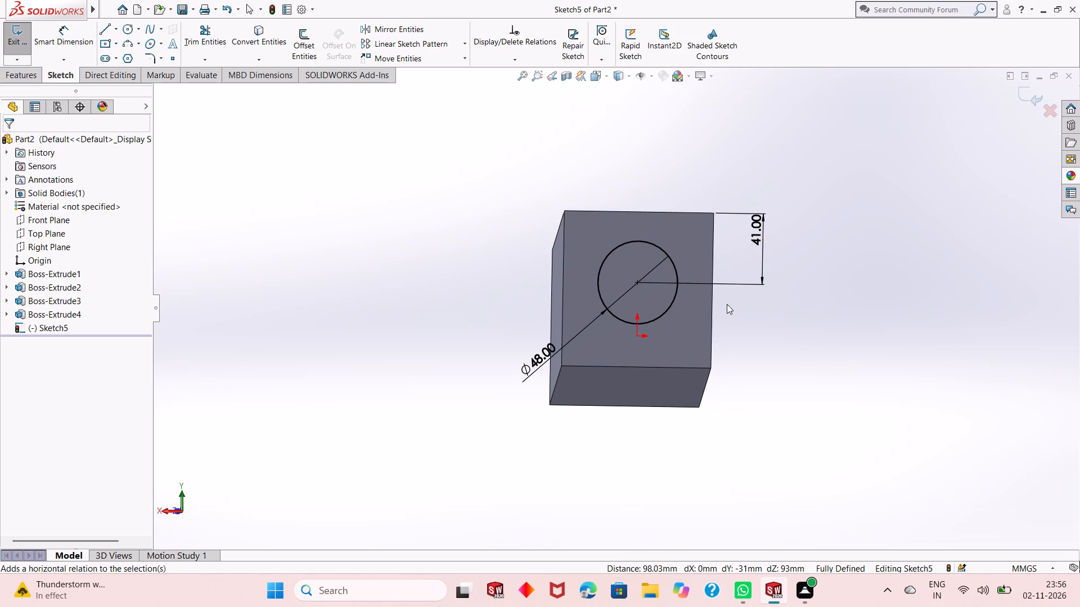
scroll(727, 304, down, 1)
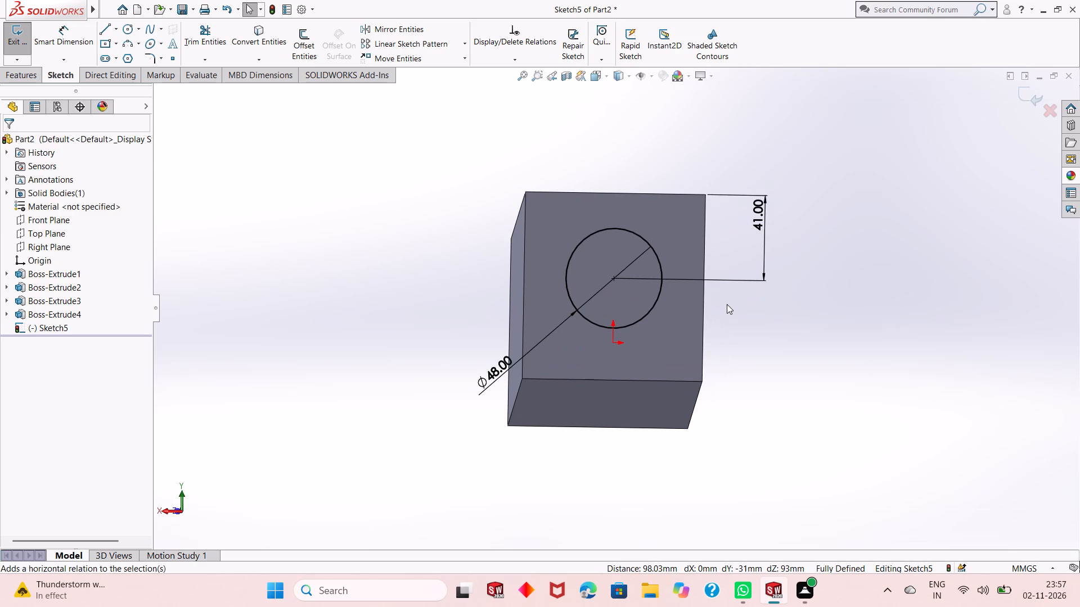
scroll(727, 304, down, 2)
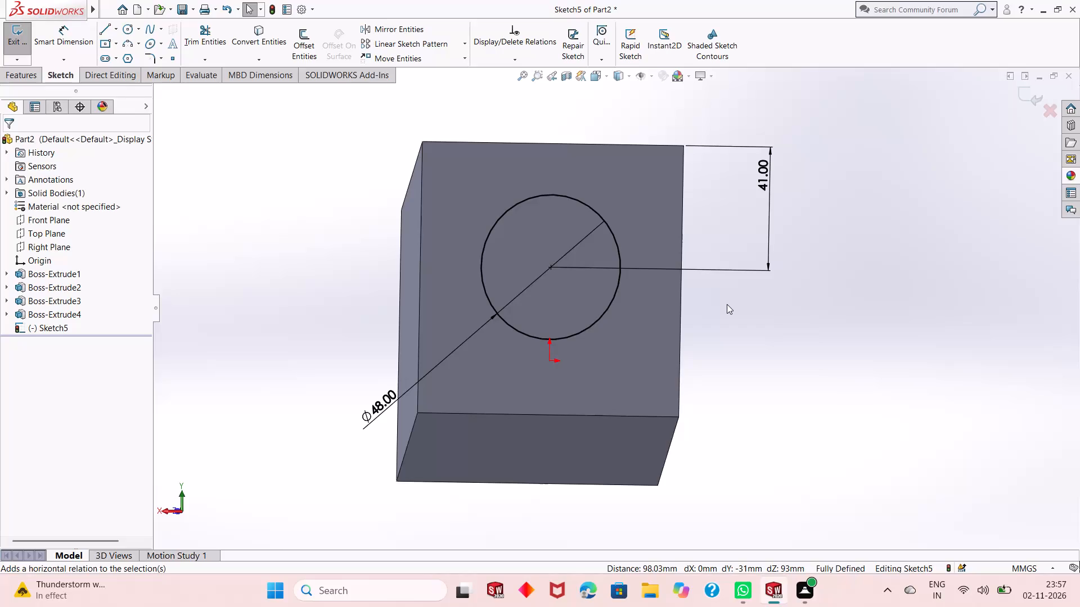
middle_drag(724, 317, 837, 310)
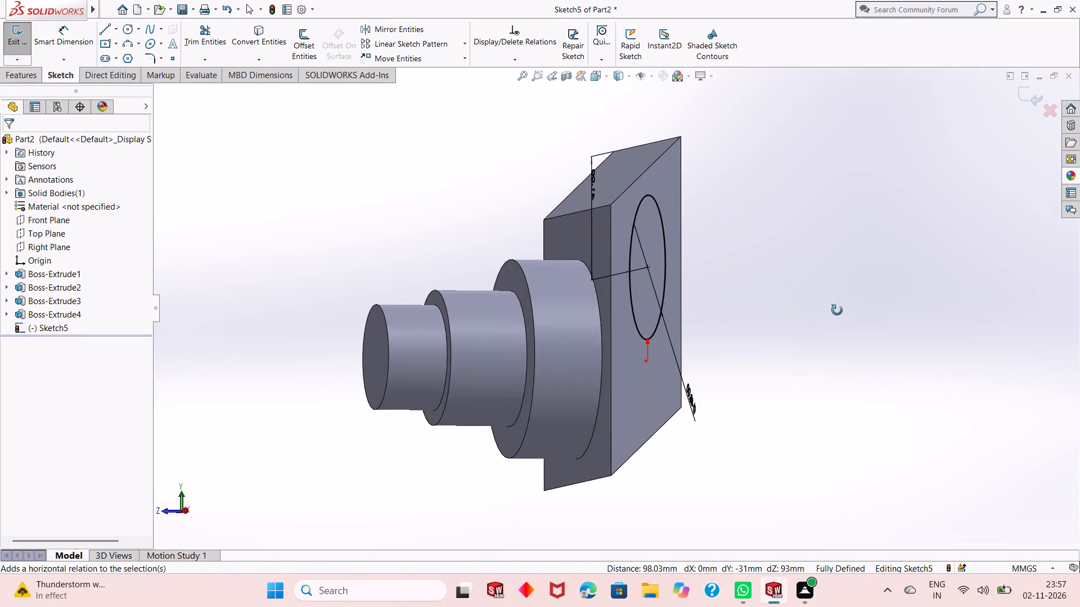
middle_drag(837, 310, 821, 305)
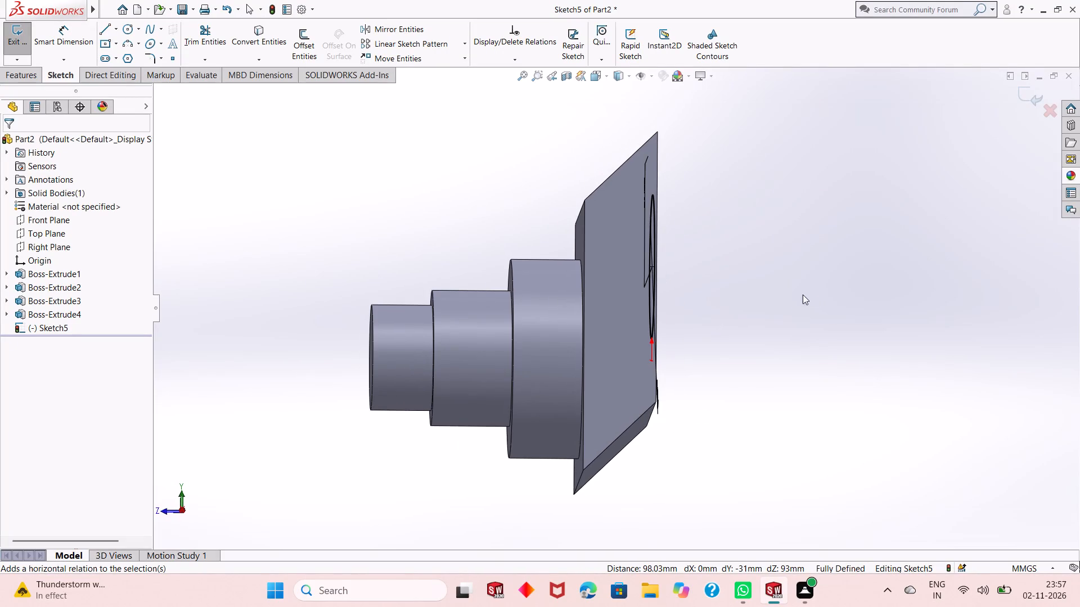
Change the display style to wireframe with hidden lines visible and view the circle sketch face-on.
click(616, 71)
click(620, 138)
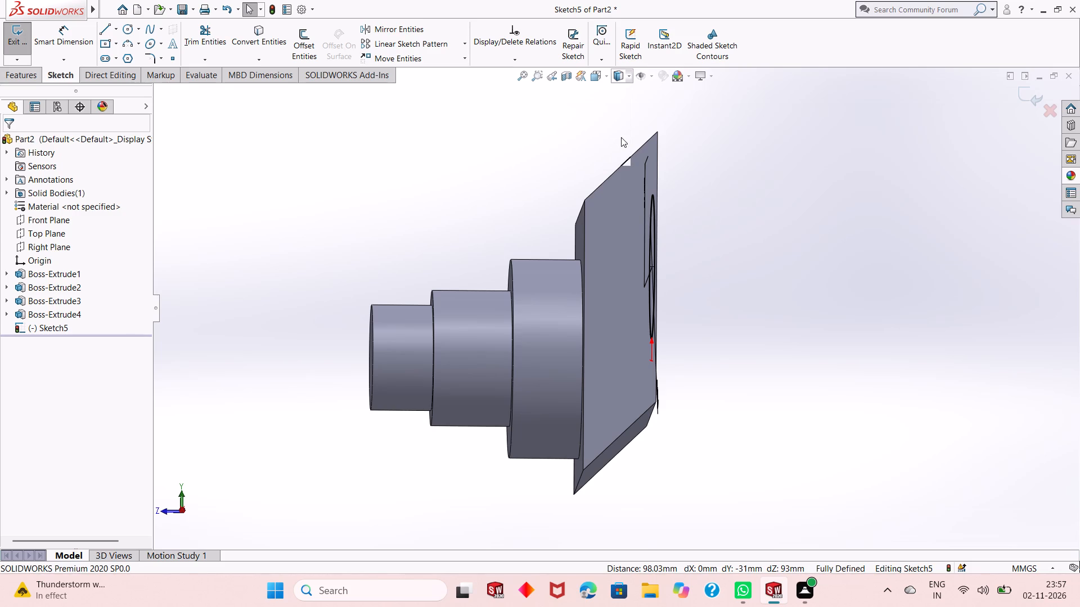
middle_drag(685, 287, 605, 323)
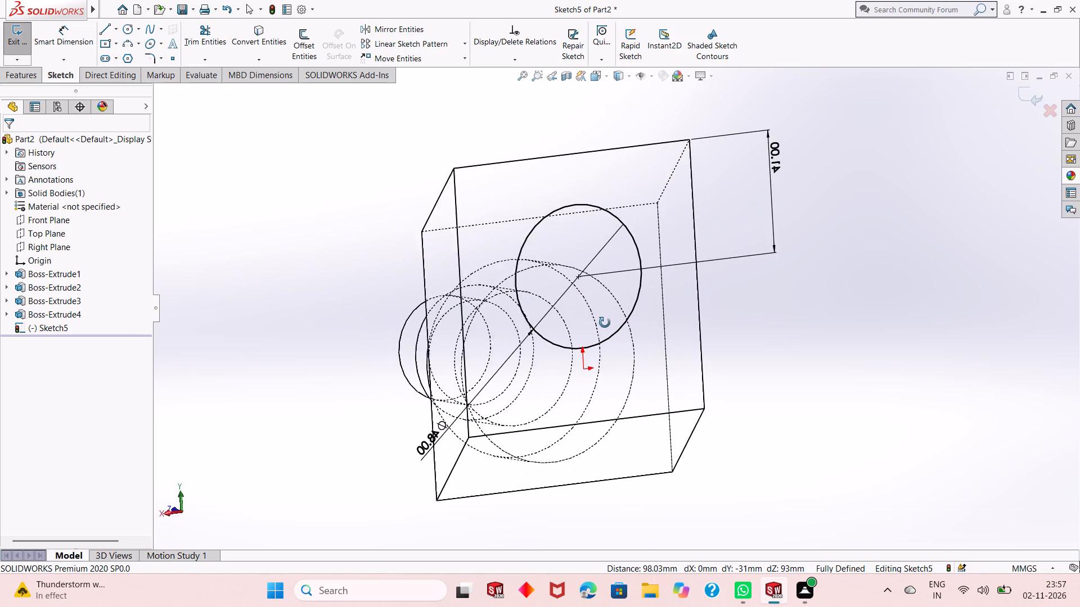
middle_drag(605, 323, 593, 323)
key(ctrl+8)
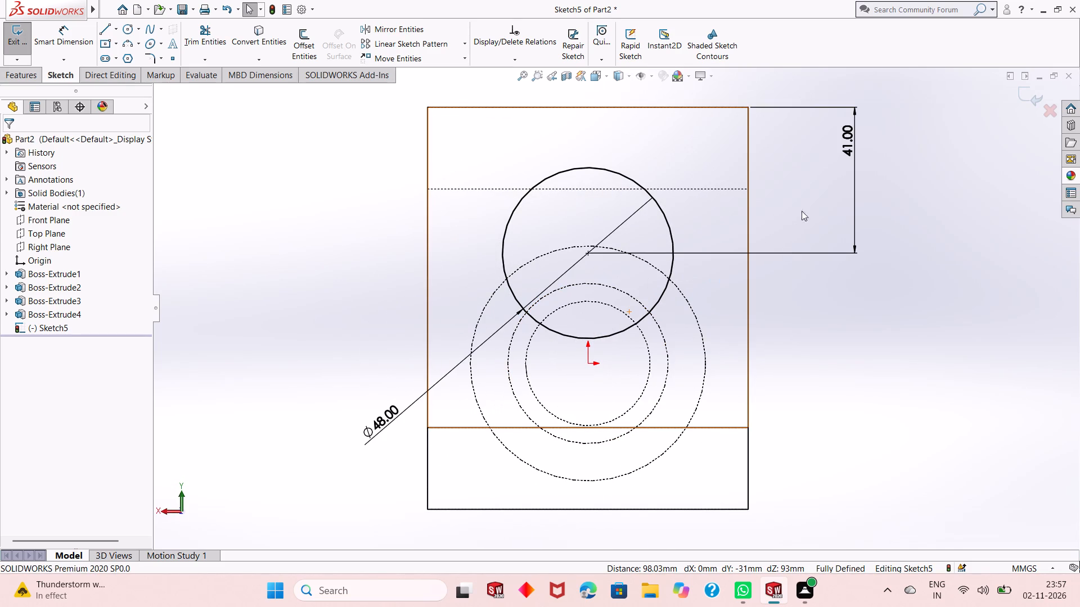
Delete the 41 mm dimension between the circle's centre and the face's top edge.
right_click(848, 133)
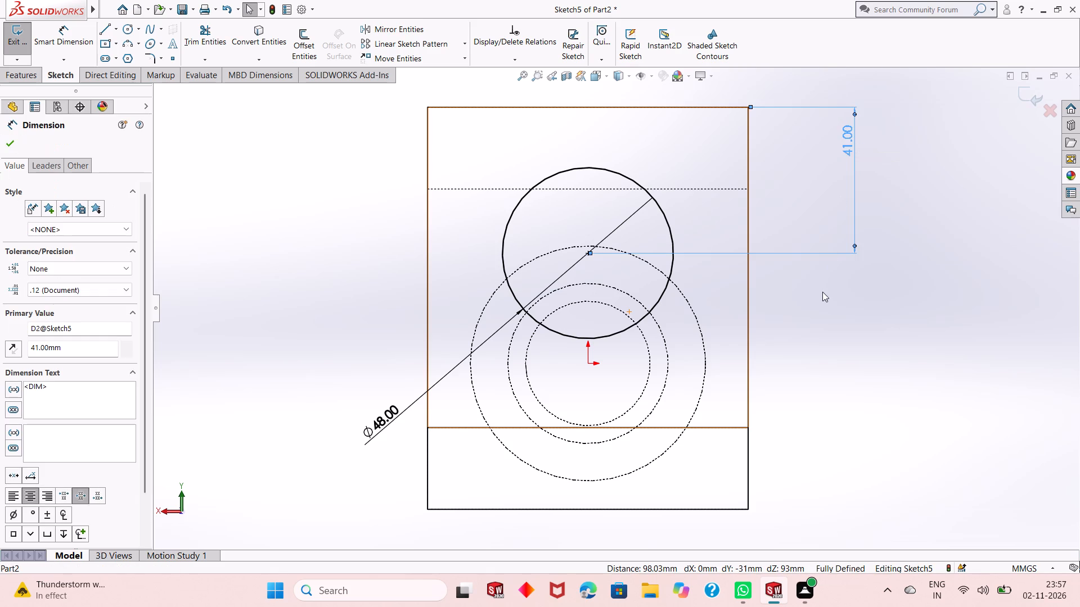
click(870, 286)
Make the 48 mm circle's centre coincident with the circular edge of the largest cylinder.
click(589, 255)
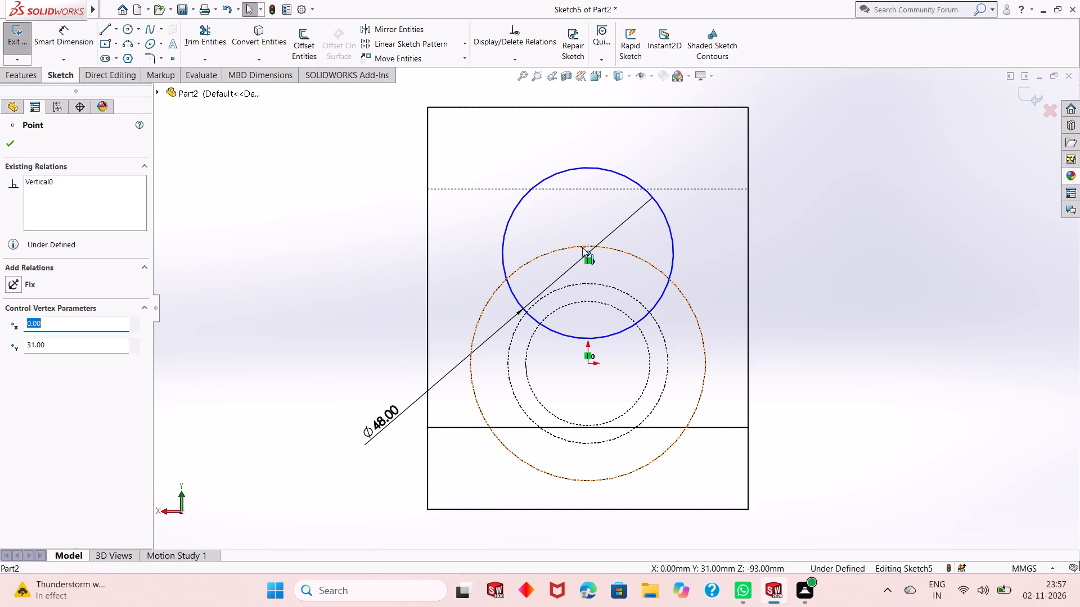
ctrl+click(582, 247)
click(636, 197)
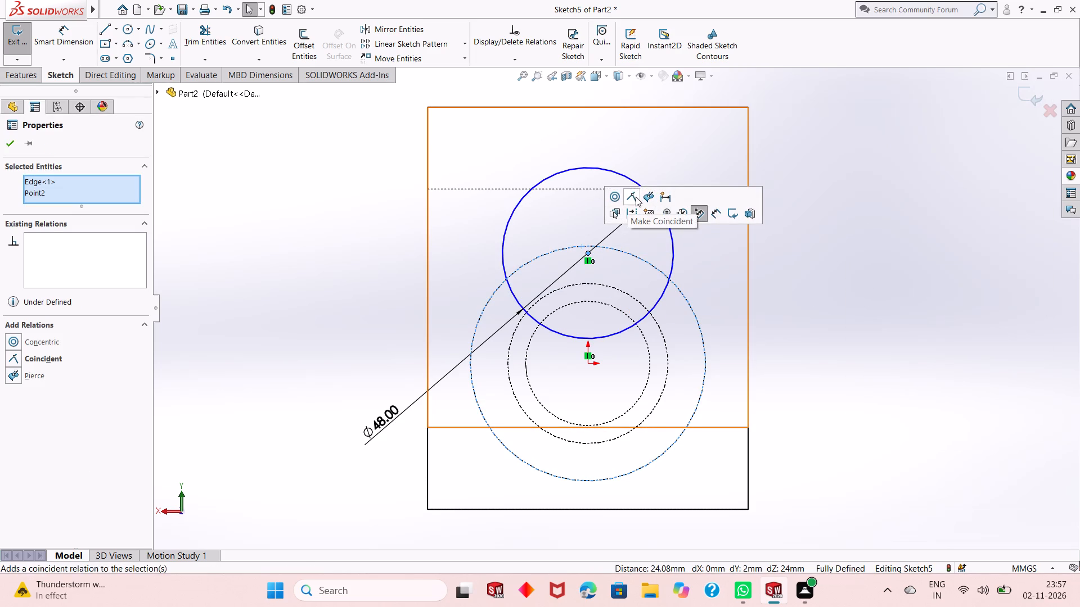
click(6, 147)
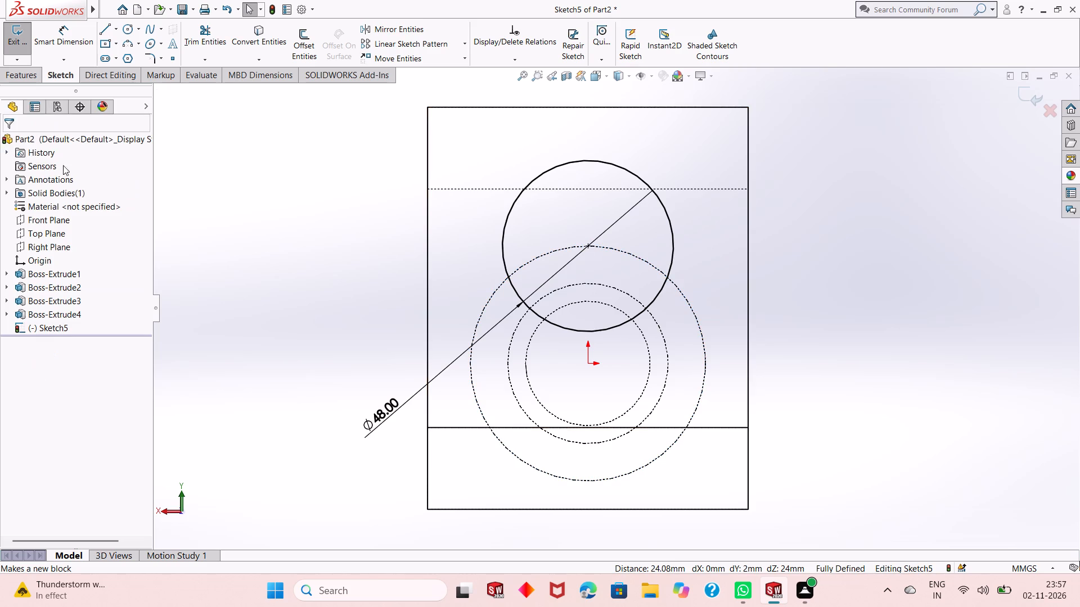
Change the display style from wireframe to Shaded With Edges, with the model turned to show the stepped cylinders and block.
scroll(422, 298, up, 1)
middle_drag(431, 298, 479, 306)
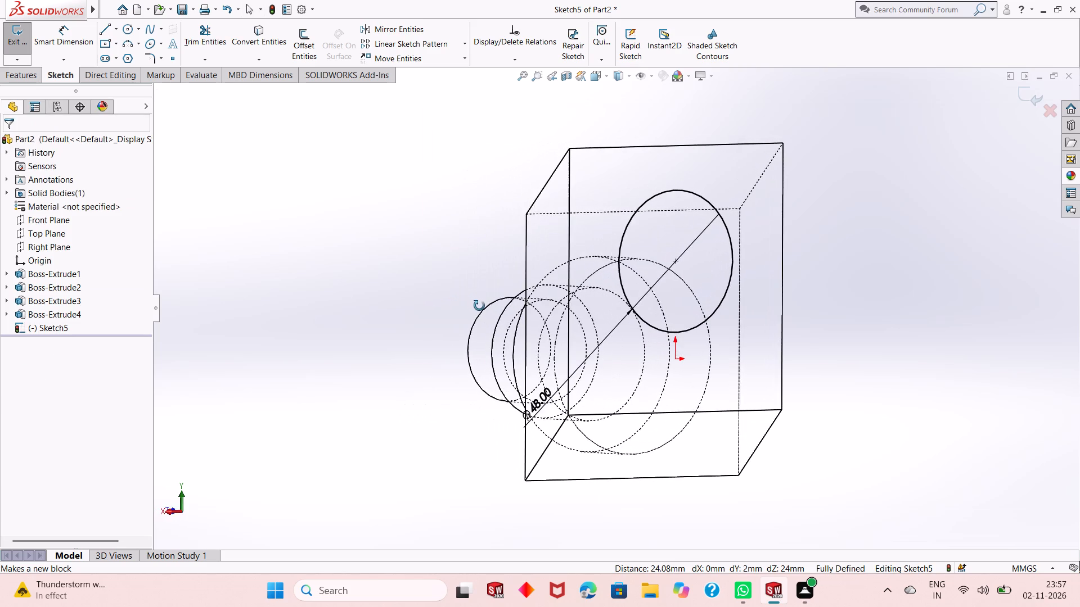
middle_drag(479, 306, 505, 312)
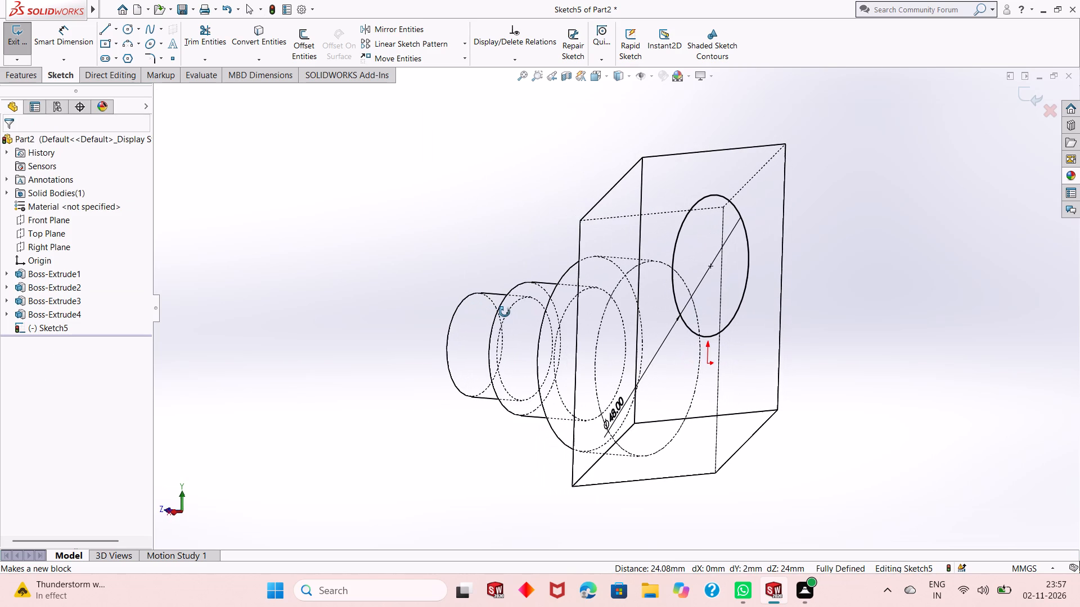
middle_drag(505, 312, 527, 305)
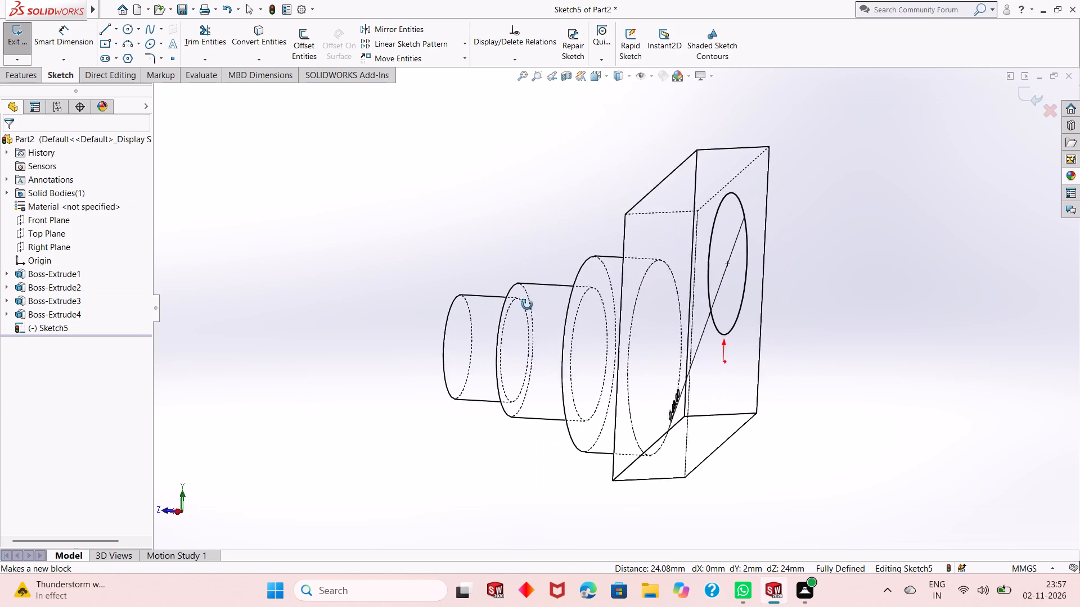
middle_drag(527, 305, 544, 302)
middle_drag(544, 301, 529, 310)
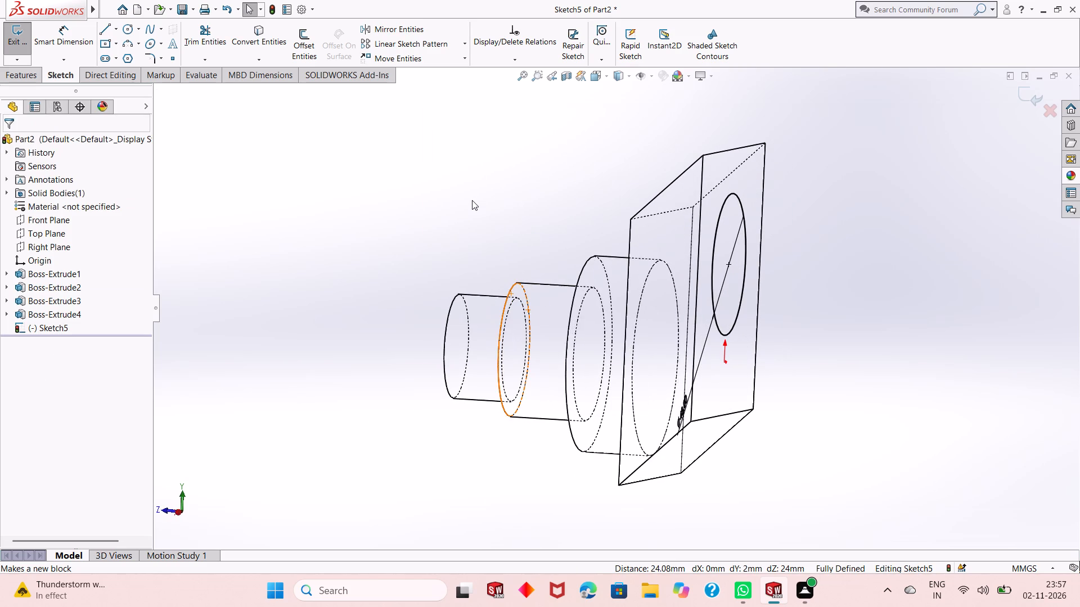
scroll(472, 200, up, 2)
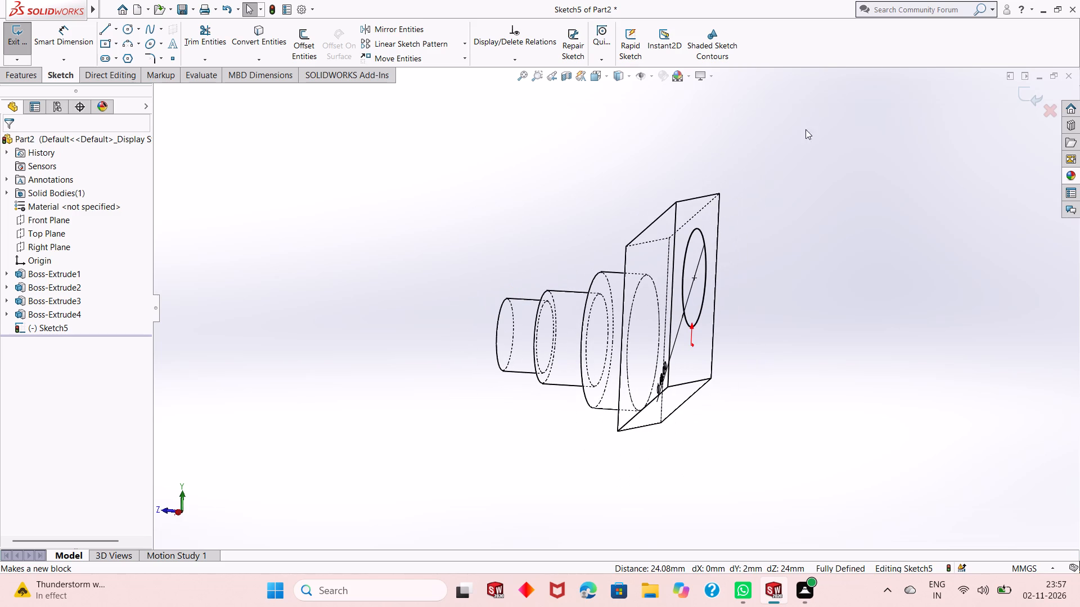
click(612, 79)
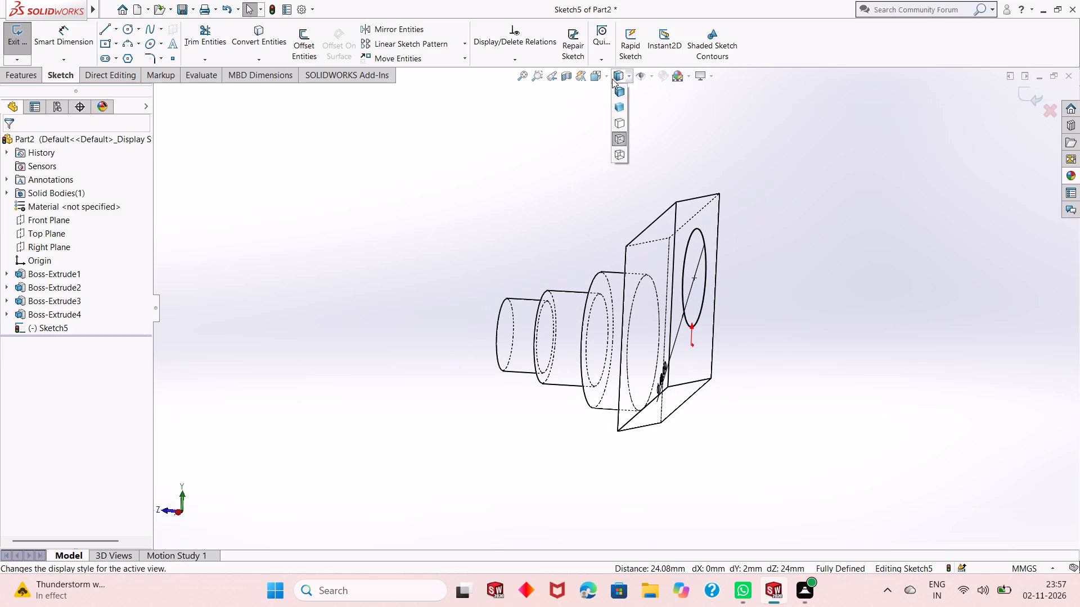
click(618, 88)
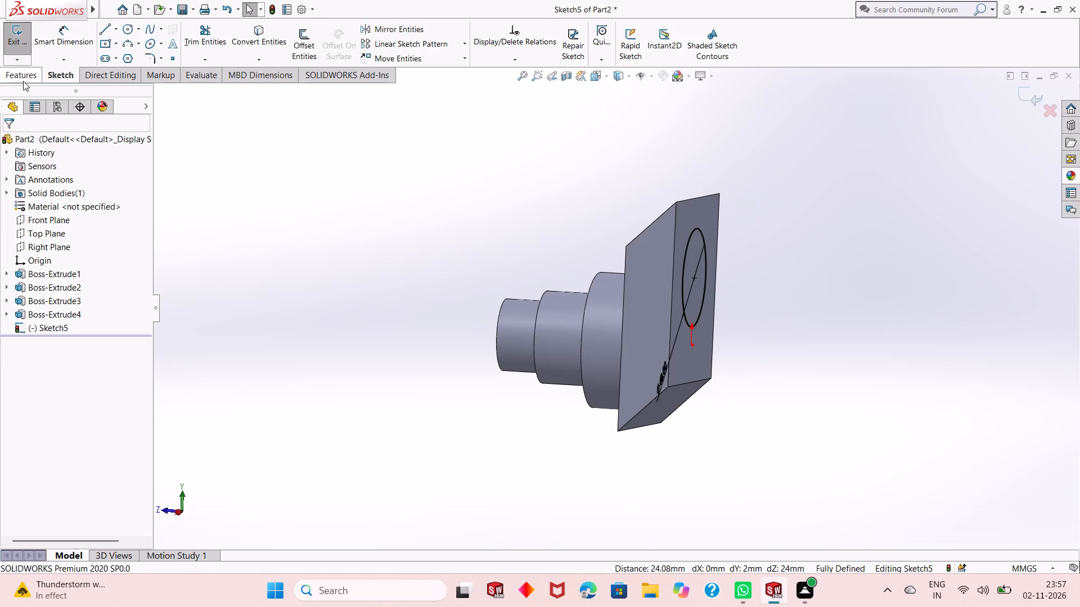
Extrude the 48 mm circle 31 mm outward from the block's outer face, merged with the existing body.
click(23, 81)
click(35, 46)
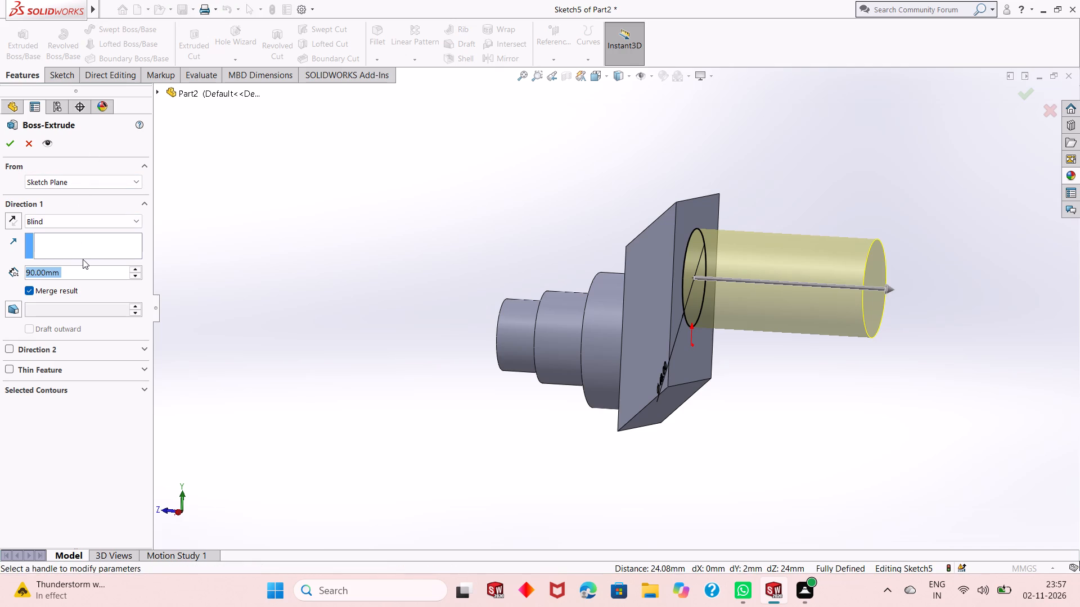
text(31)
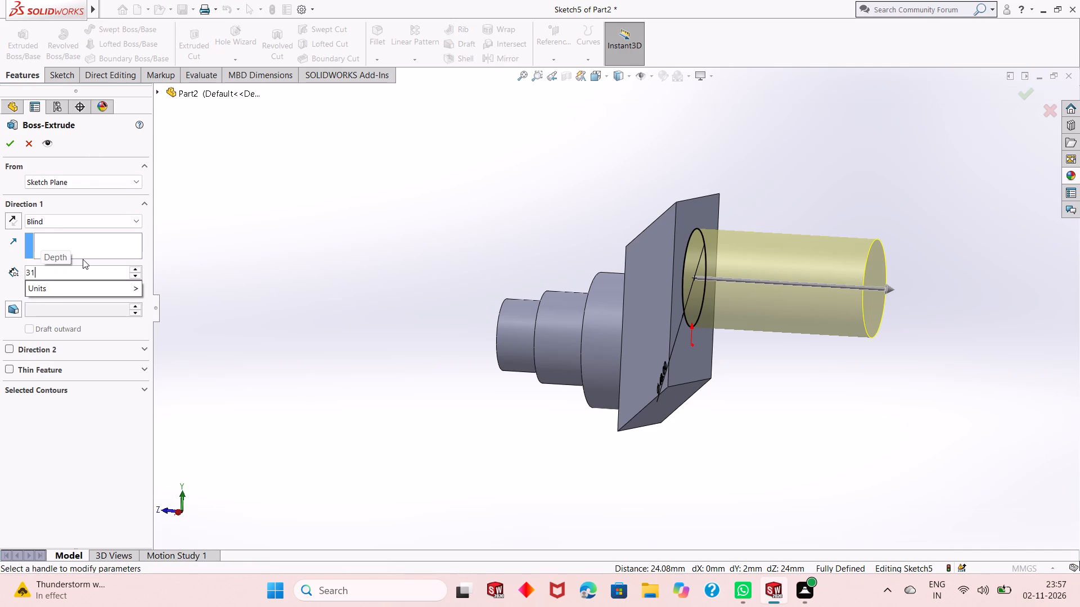
key(Return)
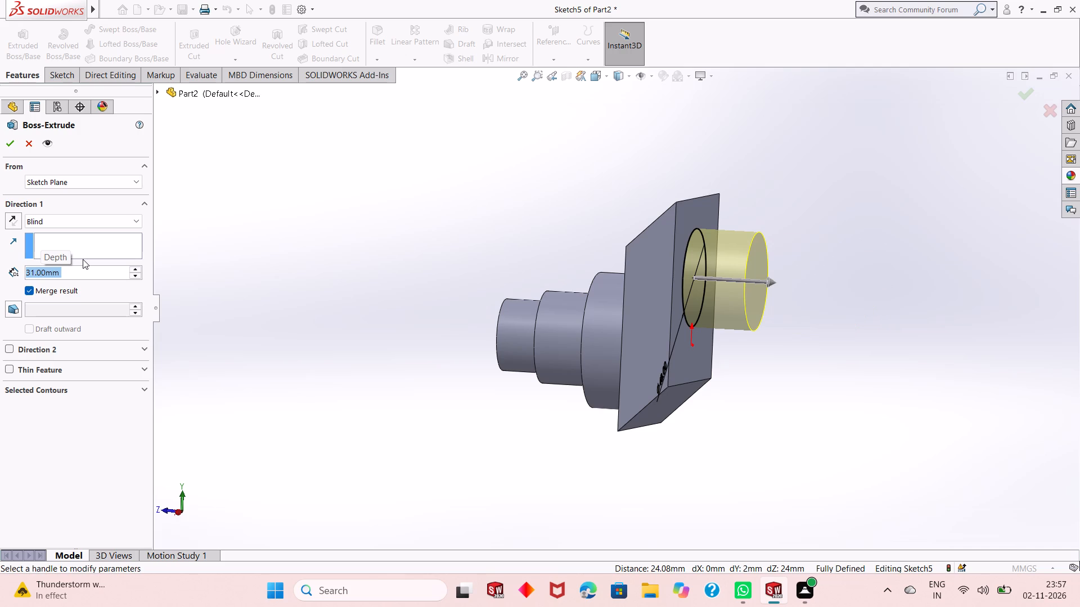
click(10, 148)
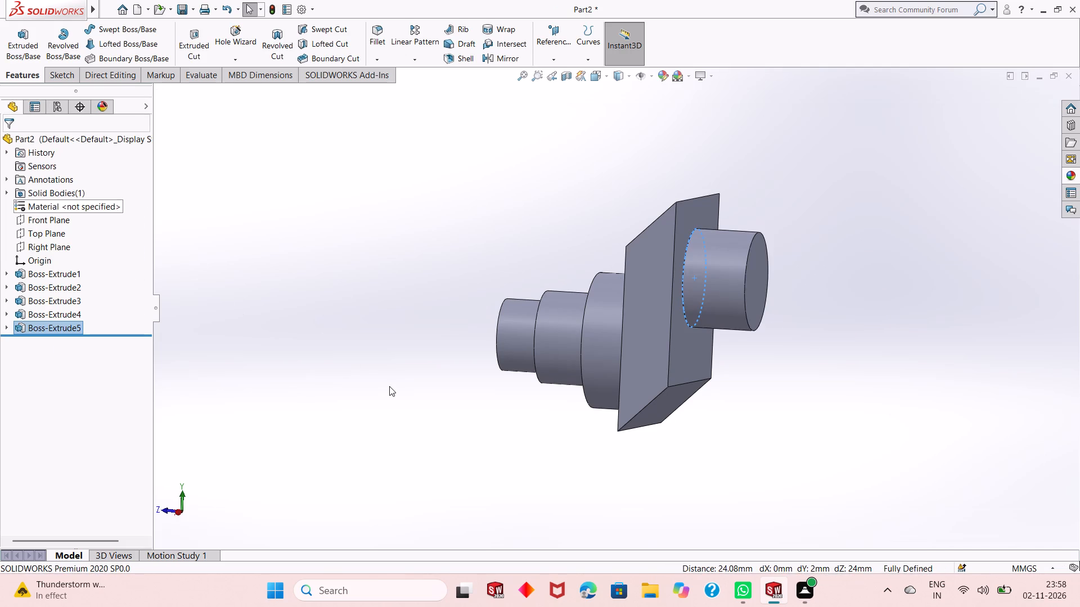
click(389, 386)
Examine the new cylinder's position on the slanted block from several sides.
middle_drag(475, 388, 397, 393)
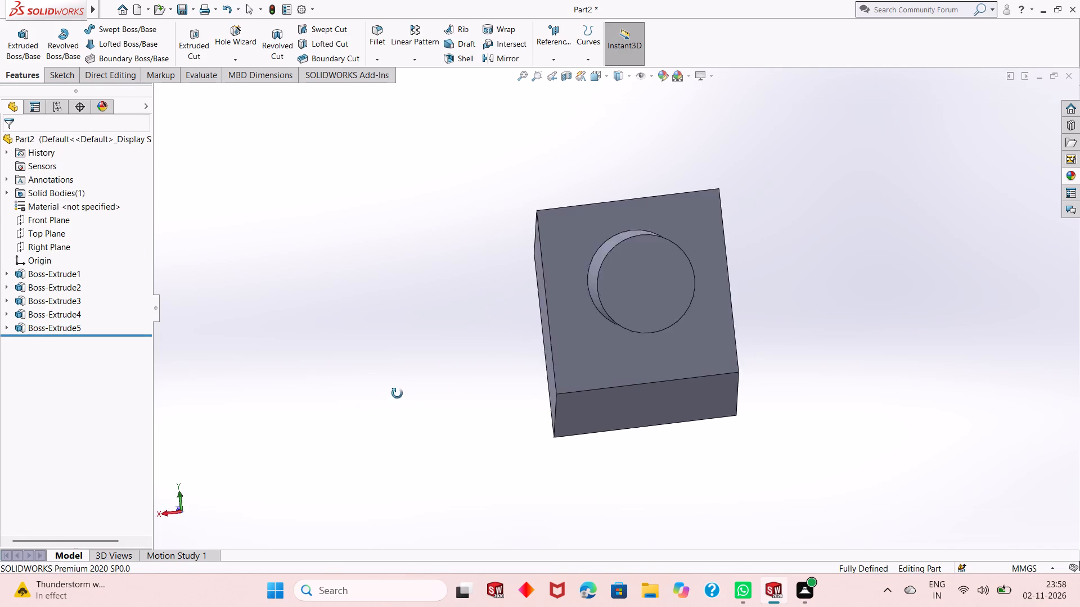
middle_drag(397, 393, 429, 388)
scroll(683, 255, down, 3)
scroll(636, 330, up, 2)
scroll(799, 283, down, 1)
scroll(646, 363, up, 1)
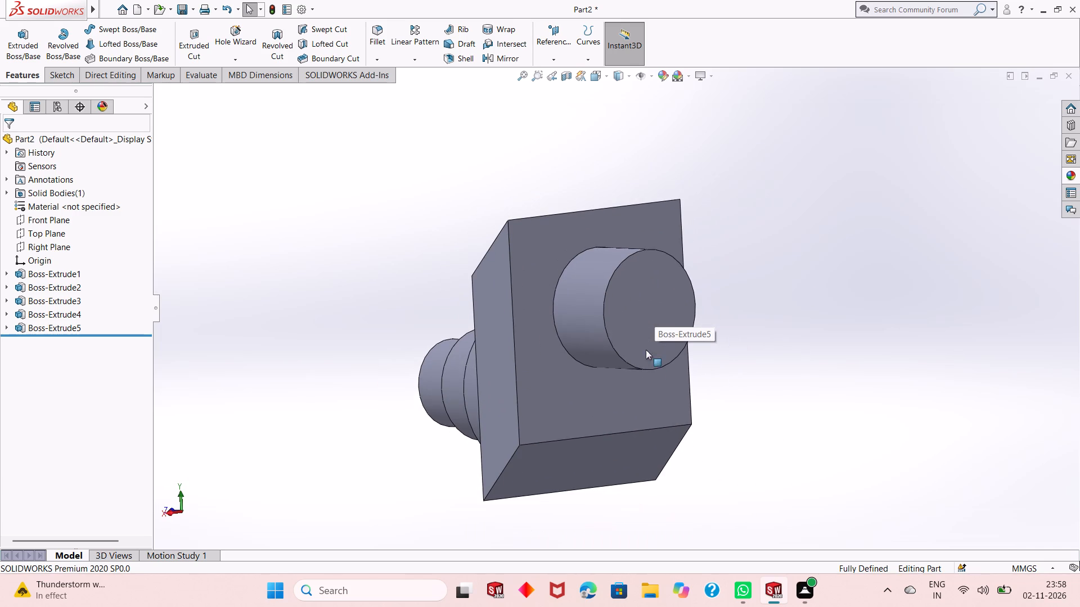
middle_drag(750, 330, 790, 310)
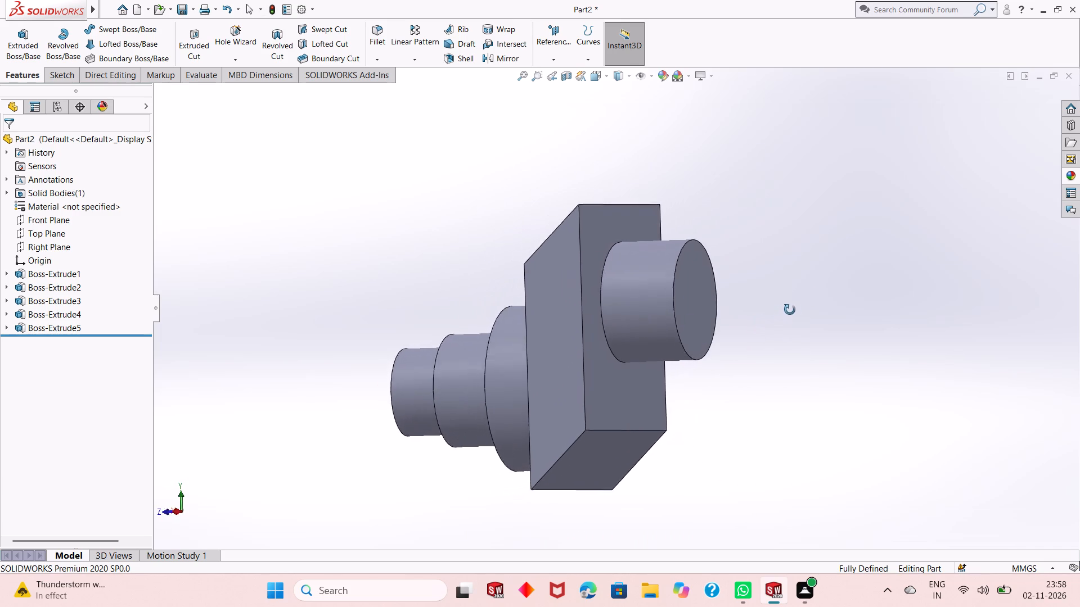
middle_drag(790, 310, 768, 345)
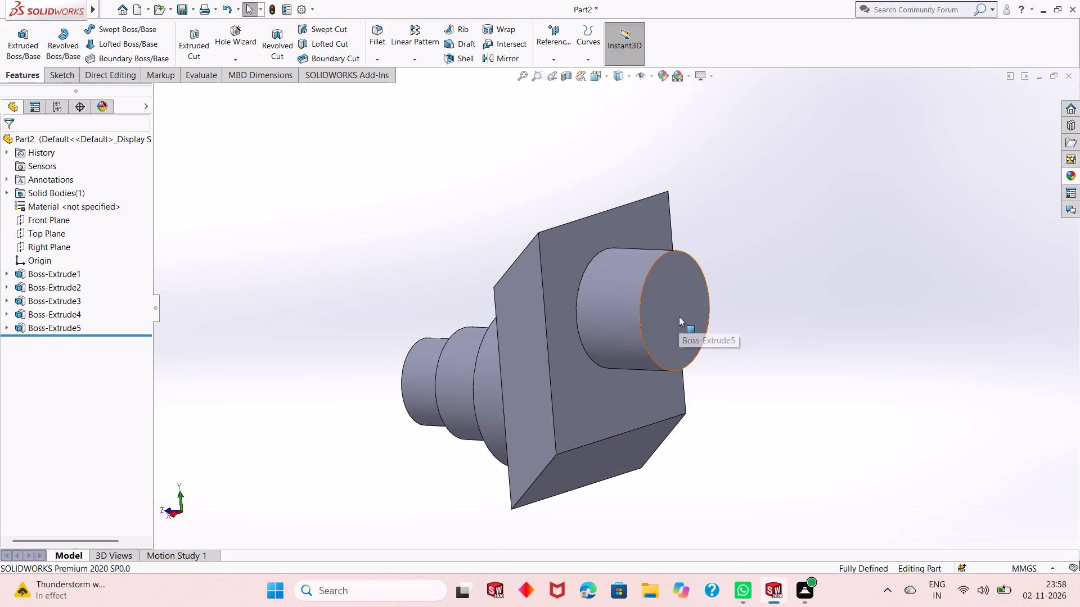
scroll(673, 338, up, 2)
middle_drag(690, 368, 714, 357)
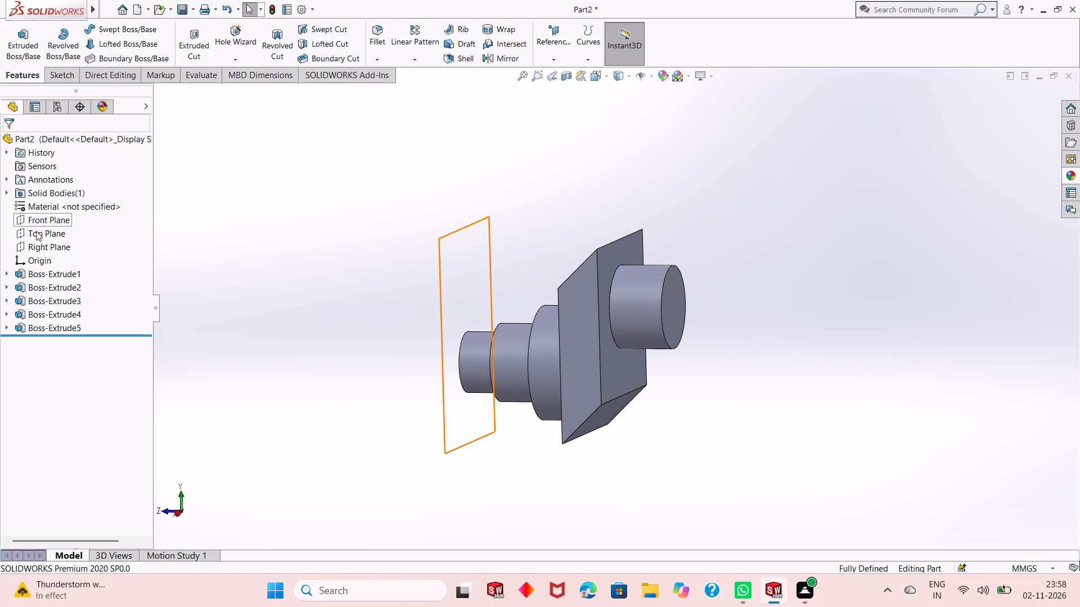
Start a new sketch on the Right Plane and view it face-on.
click(40, 247)
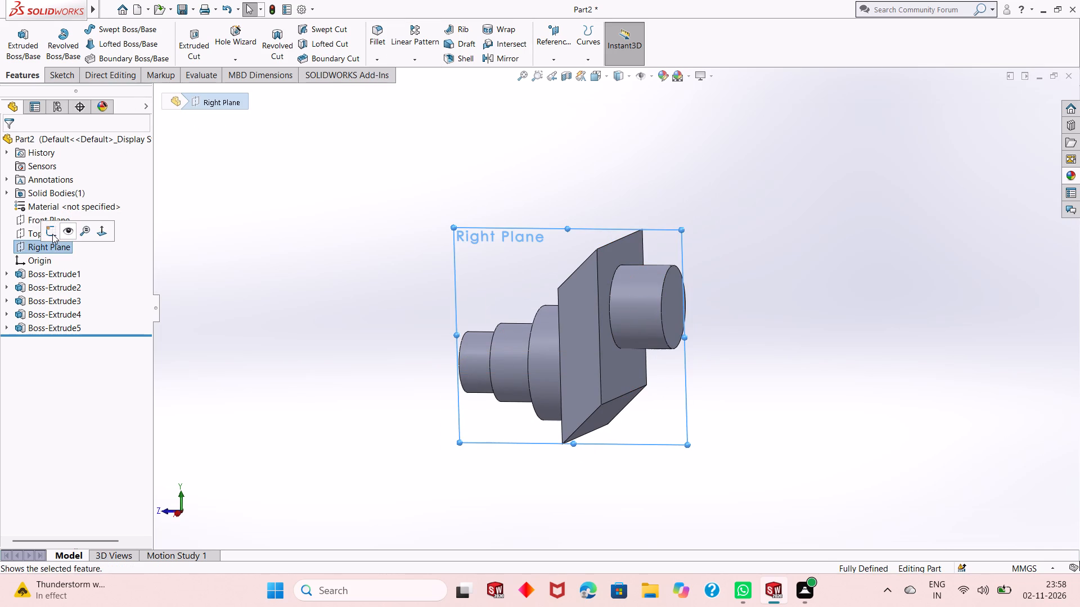
click(51, 234)
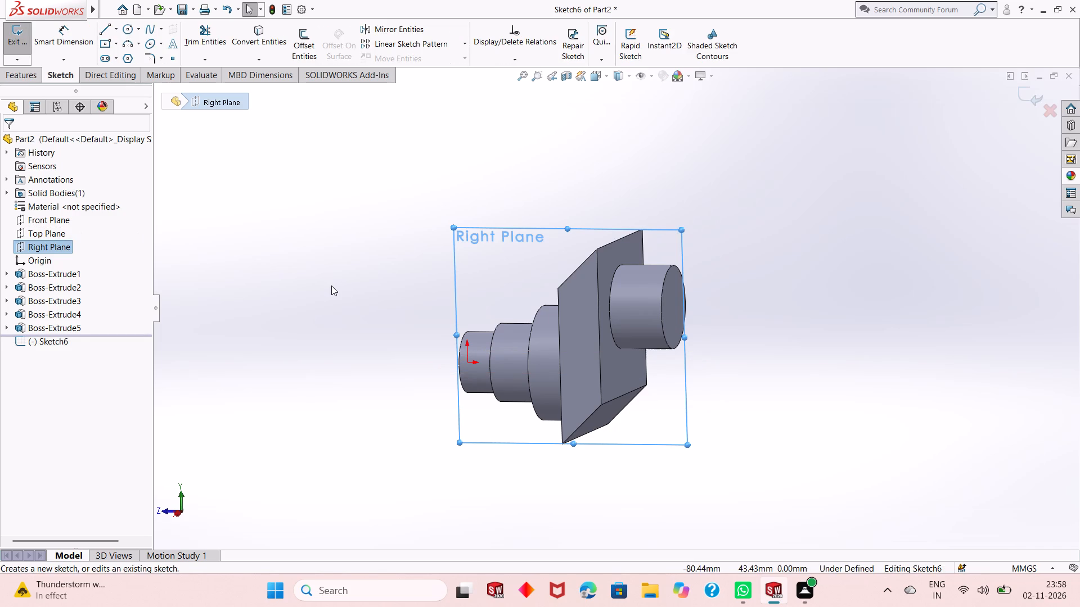
key(ctrl+8)
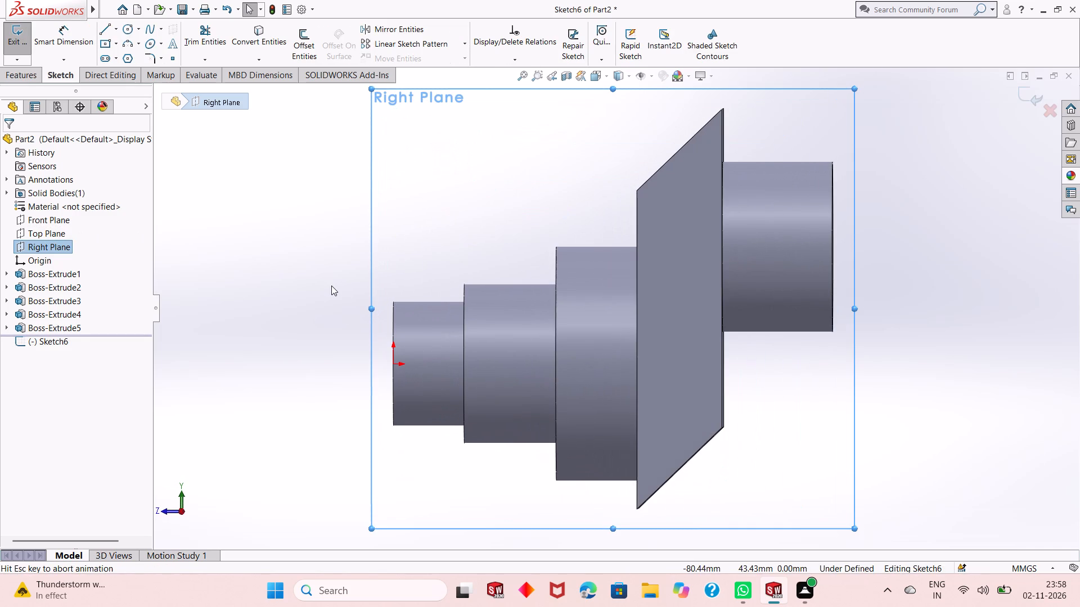
scroll(343, 321, up, 4)
scroll(404, 309, up, 2)
scroll(799, 327, down, 2)
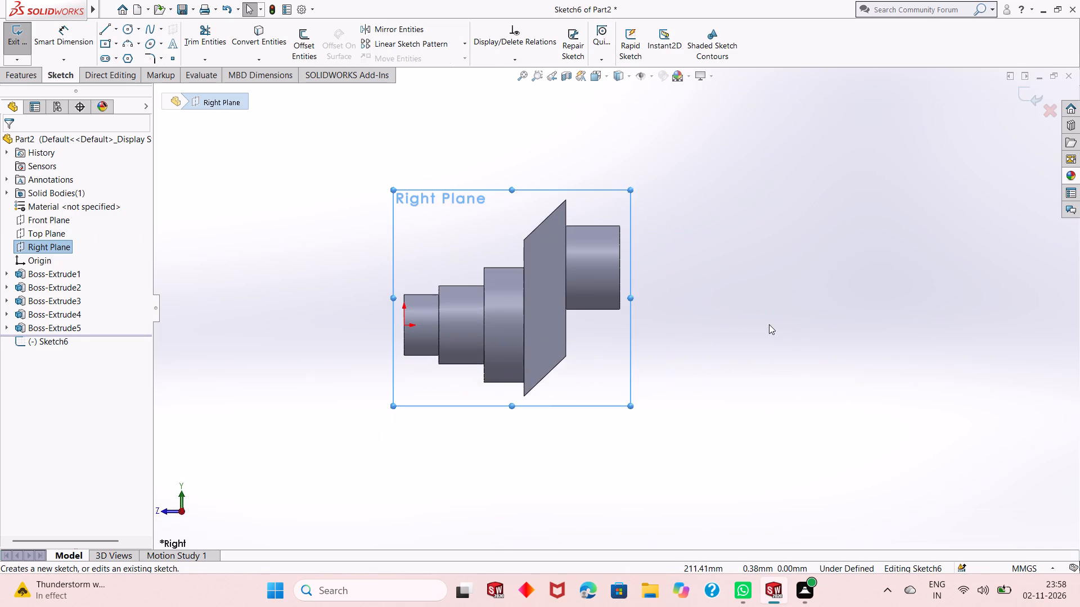
scroll(768, 324, down, 1)
scroll(513, 338, up, 1)
scroll(523, 260, down, 1)
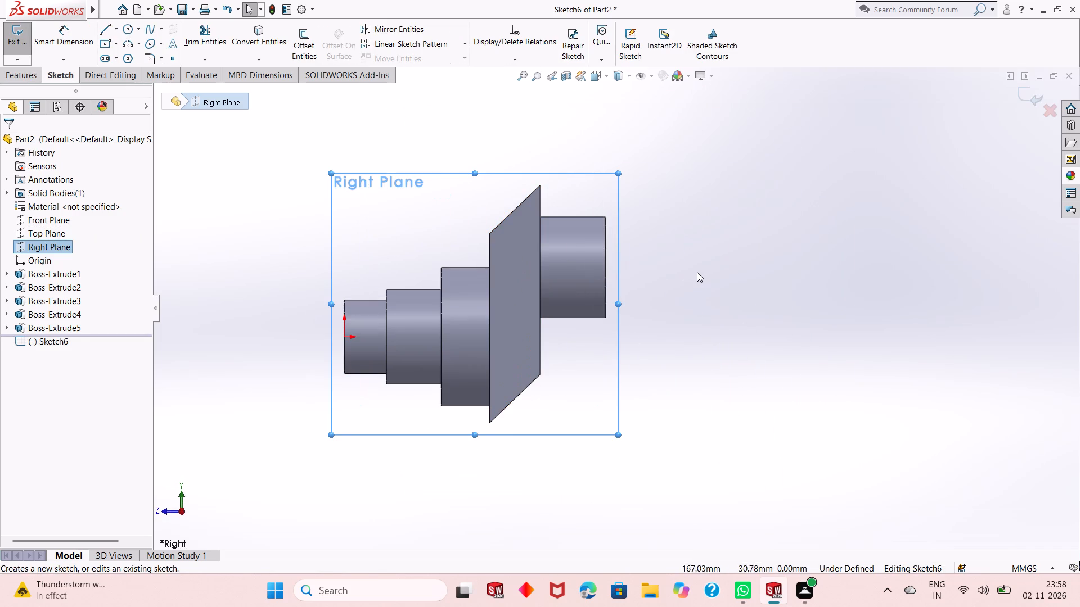
click(697, 272)
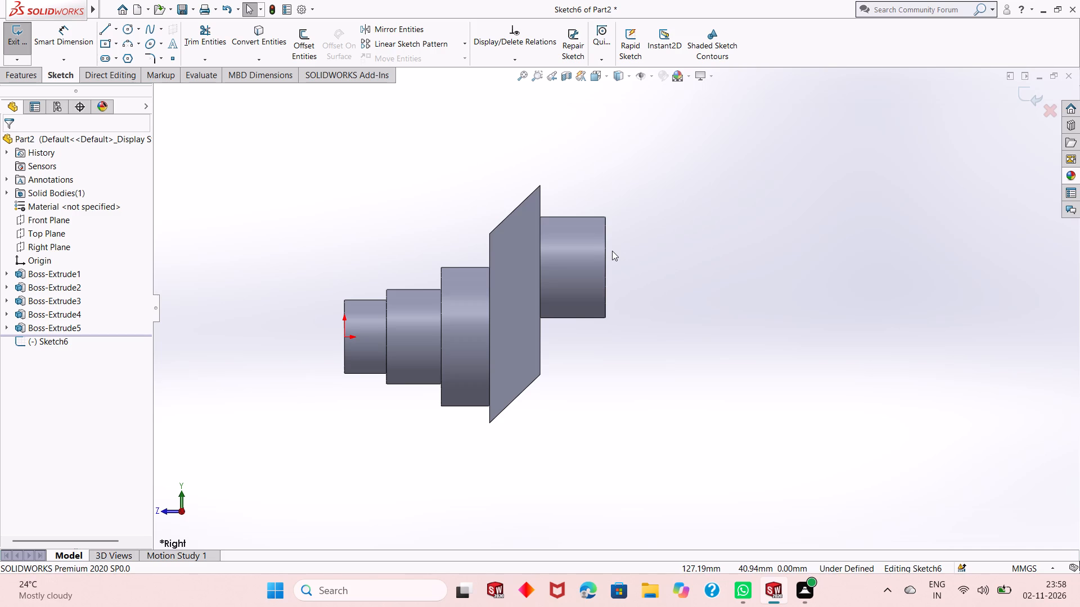
Sketch a closed parallelogram against the new cylinder's end face, with vertical sides about 90 mm and downward-slanting parallel sides about 31 mm long.
scroll(550, 271, up, 1)
scroll(551, 272, down, 1)
scroll(681, 286, down, 1)
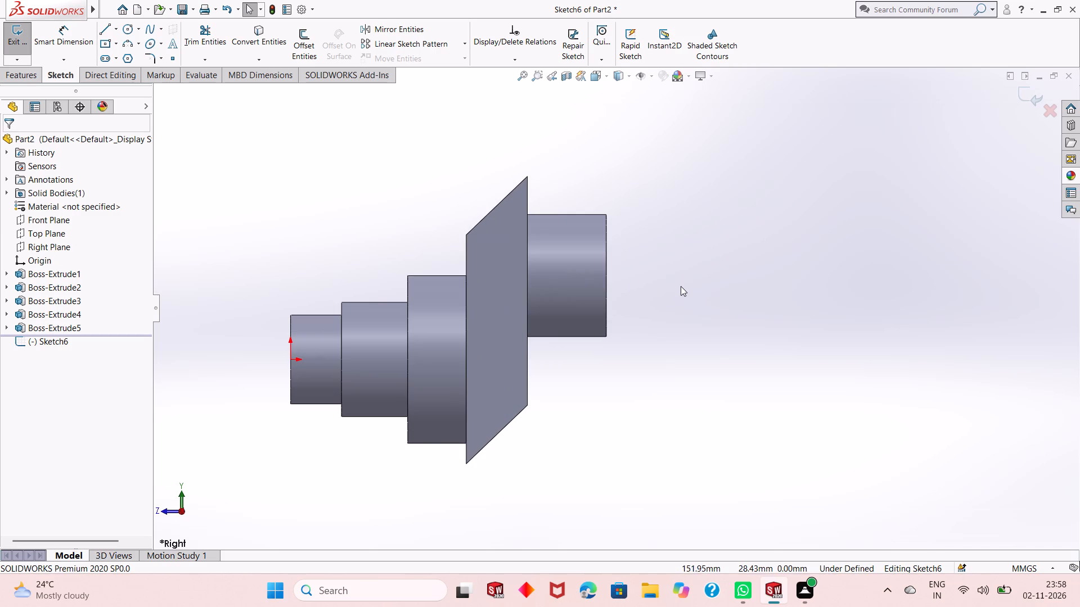
scroll(547, 292, up, 1)
scroll(547, 292, down, 1)
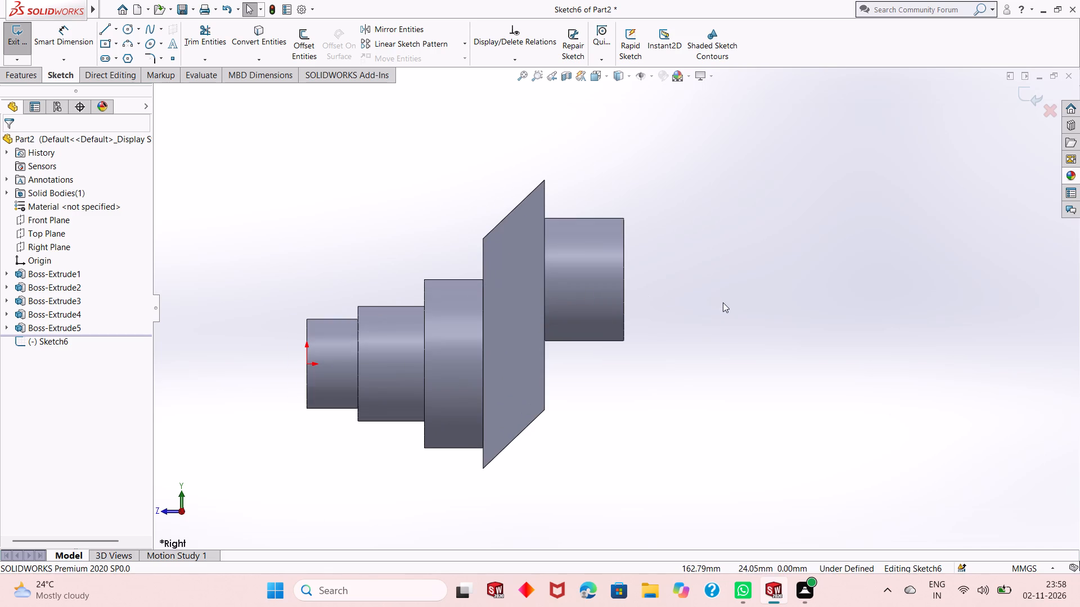
scroll(723, 302, down, 1)
scroll(579, 310, up, 1)
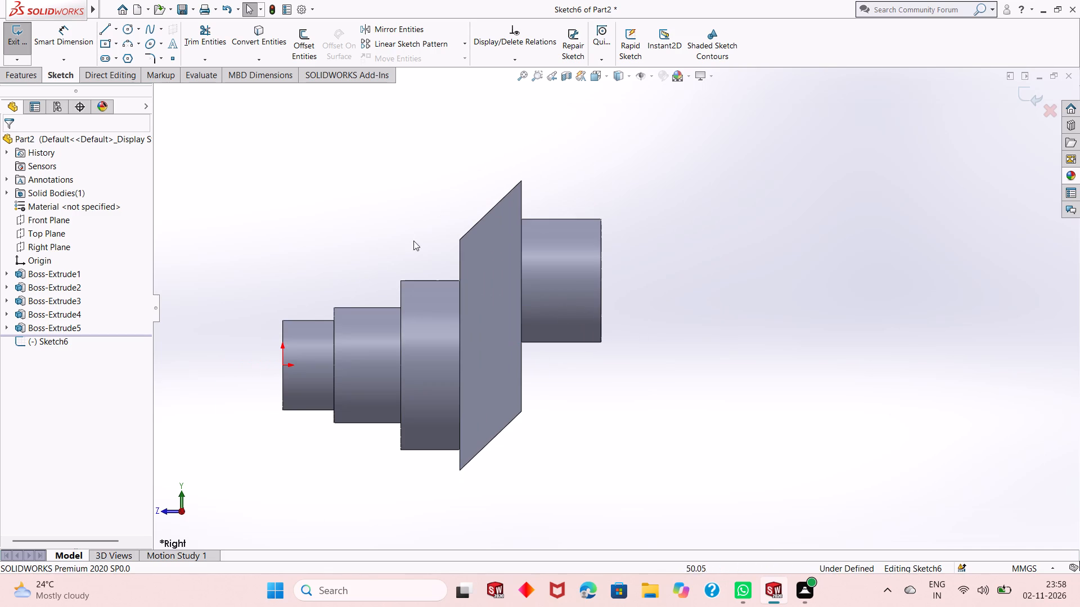
click(105, 30)
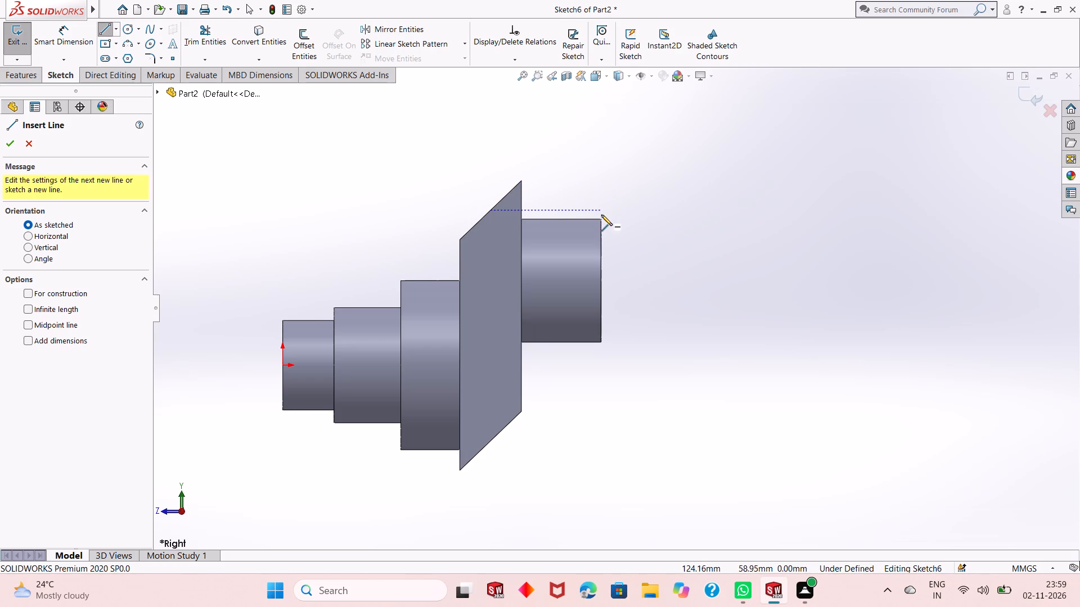
click(600, 182)
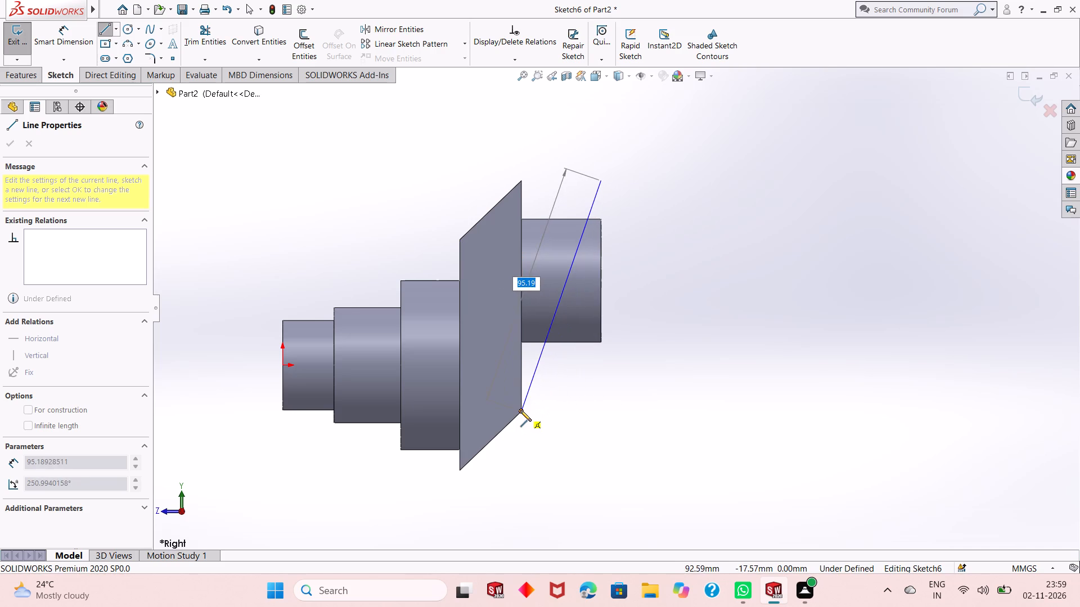
click(601, 413)
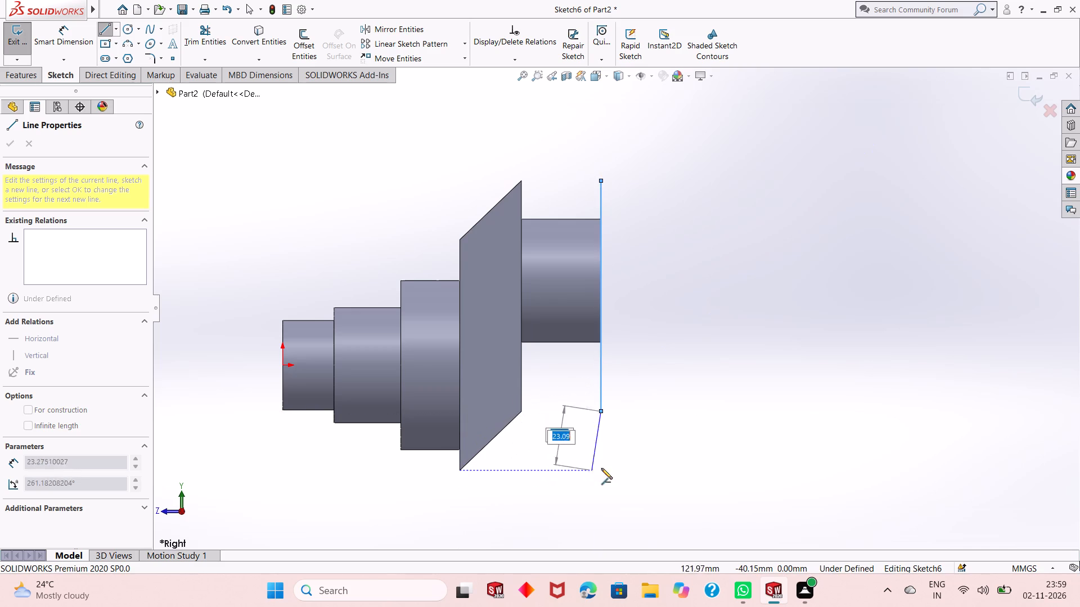
click(654, 472)
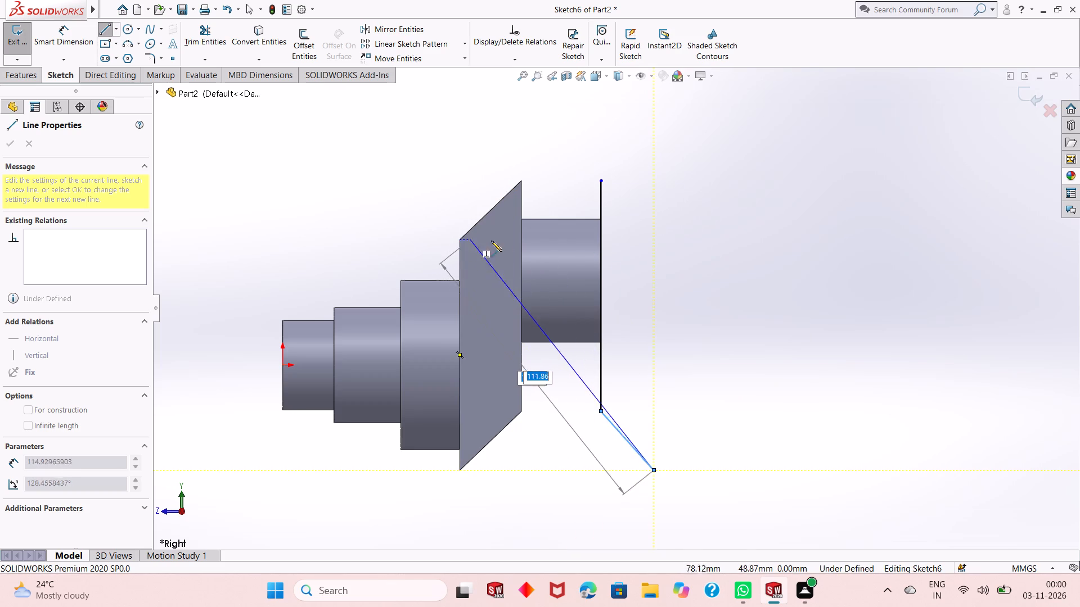
click(654, 239)
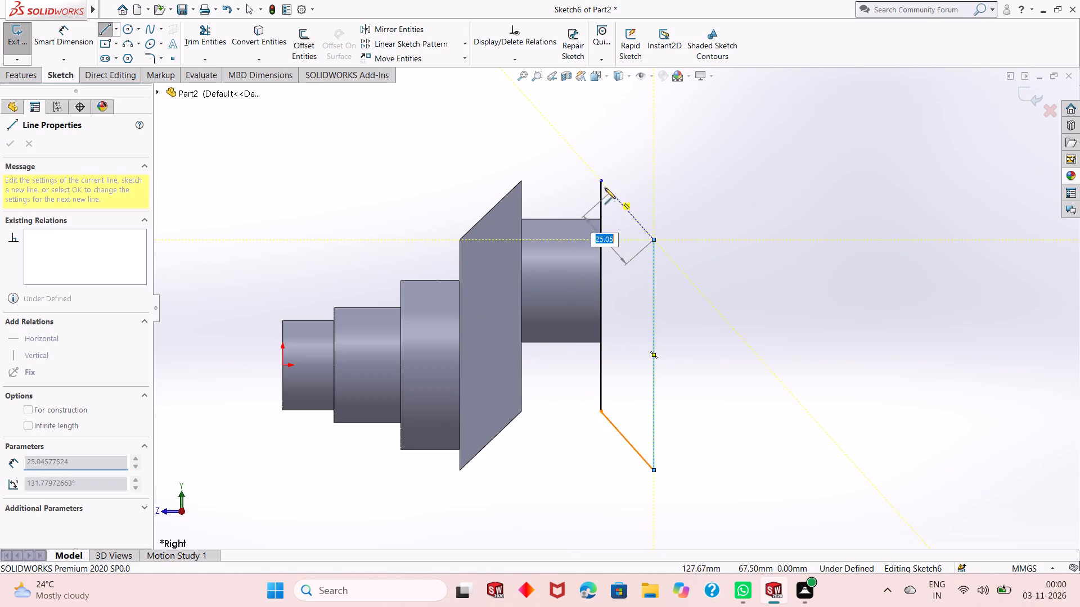
click(600, 181)
right_click(463, 116)
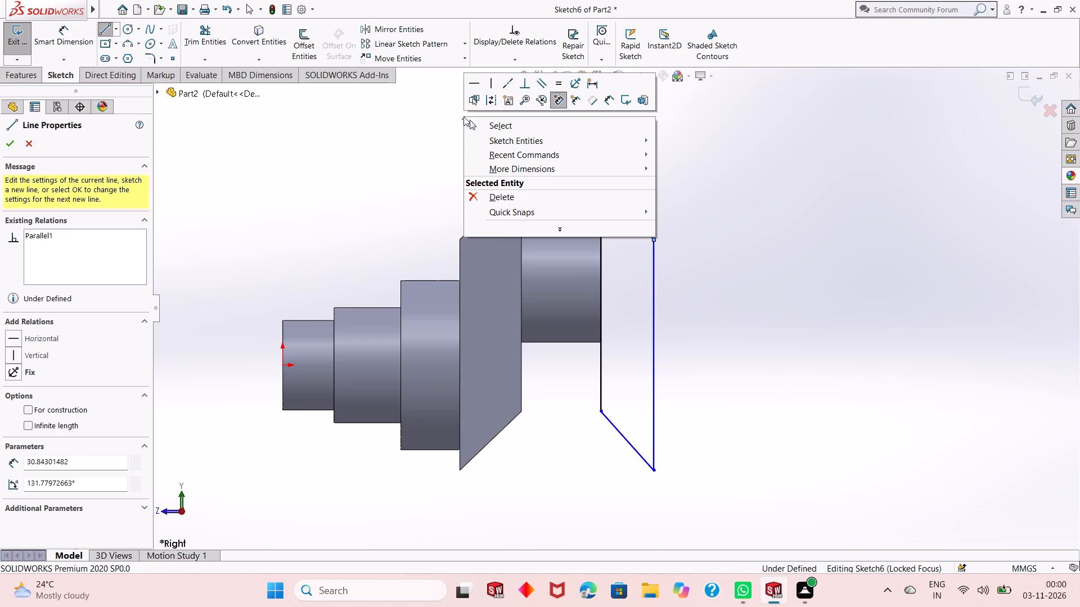
click(480, 124)
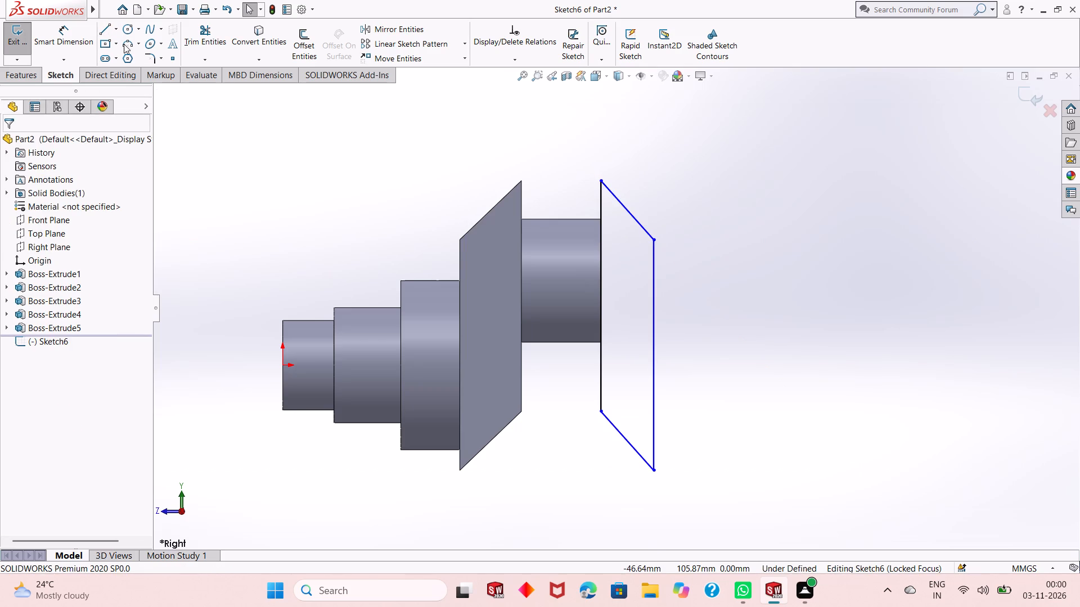
Dimension the parallelogram's vertical side along the cylinder's end face at 90 mm.
click(87, 42)
scroll(617, 383, up, 1)
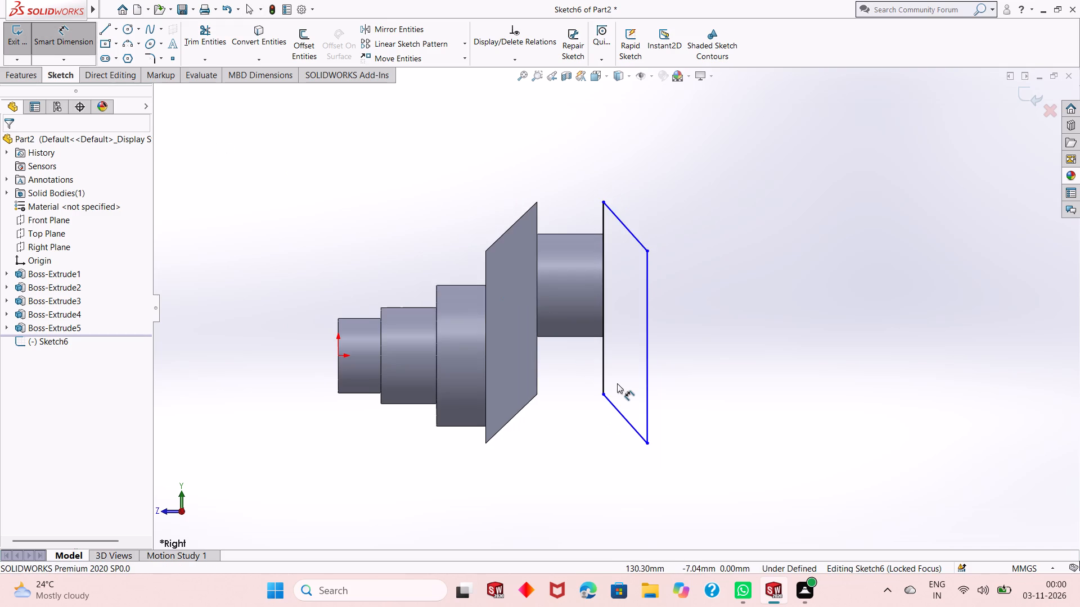
scroll(618, 384, down, 2)
click(597, 317)
click(543, 337)
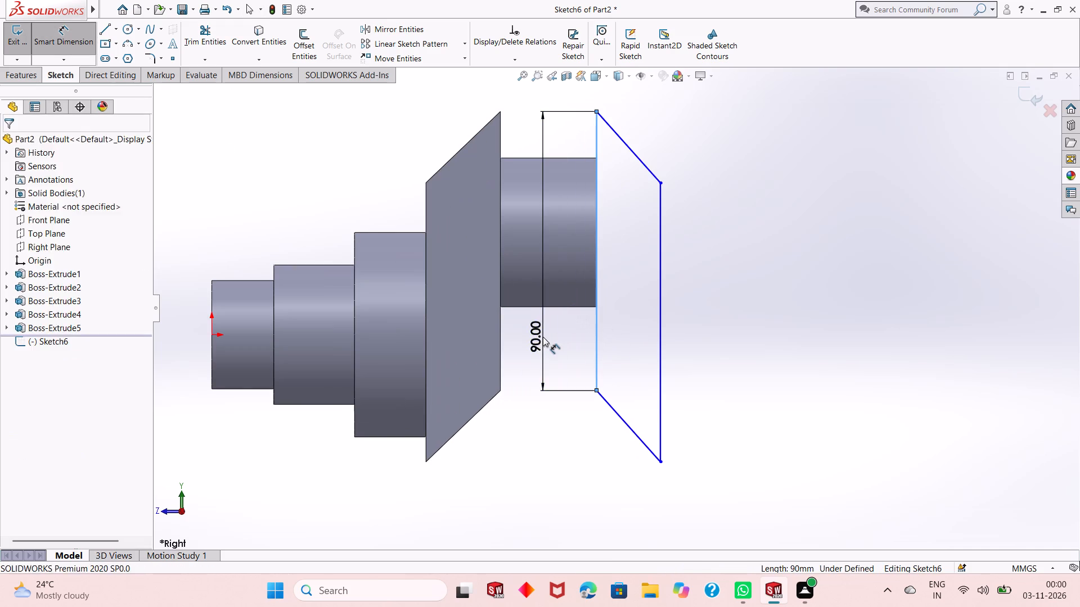
key(Return)
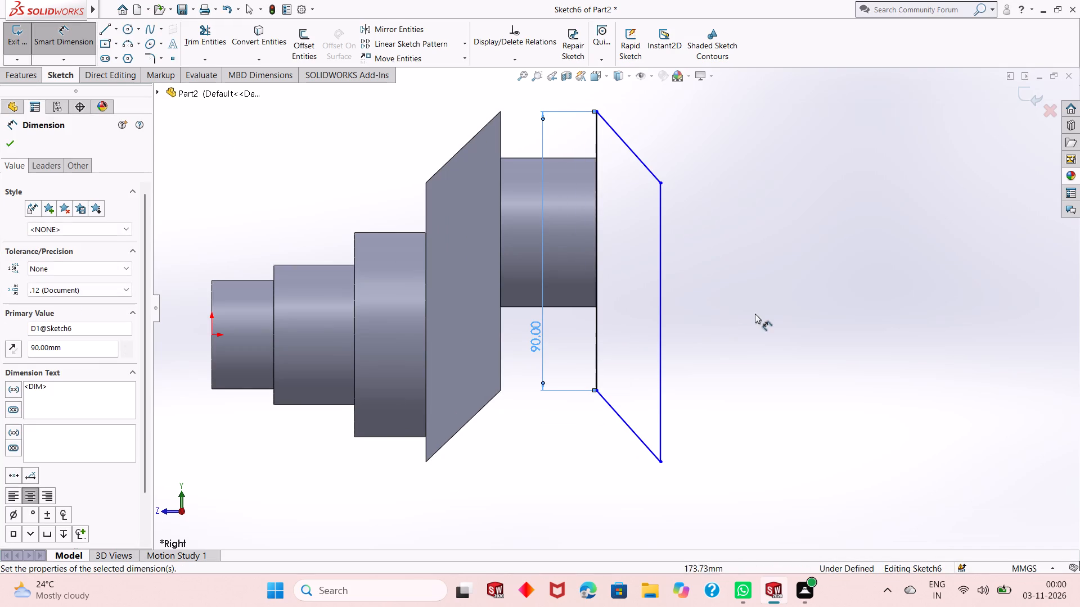
Dimension the horizontal distance between the parallelogram's two vertical sides at 24 mm.
click(597, 354)
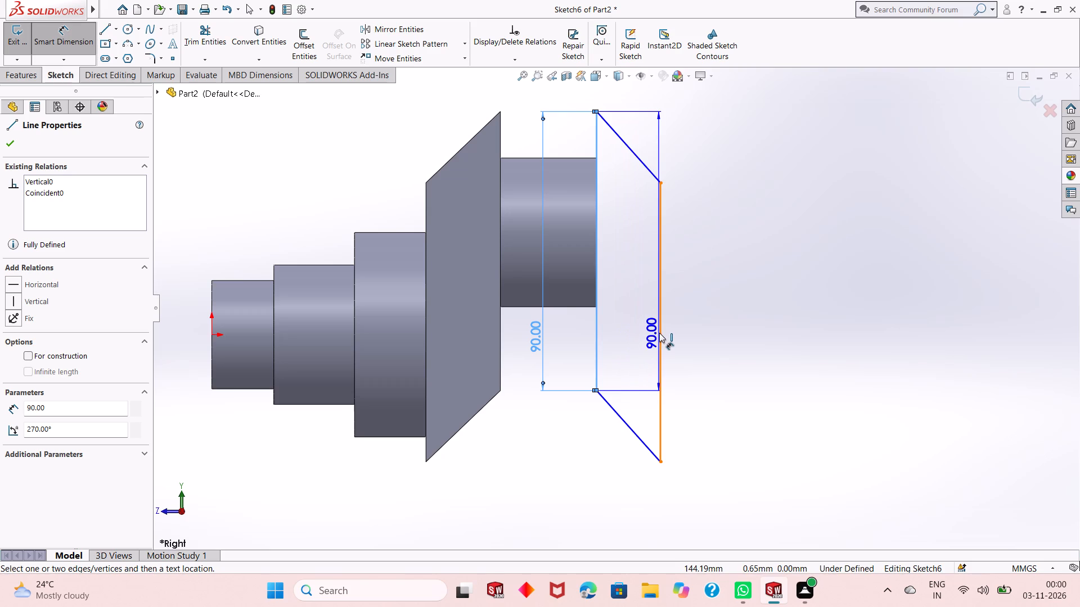
click(659, 333)
scroll(652, 319, up, 3)
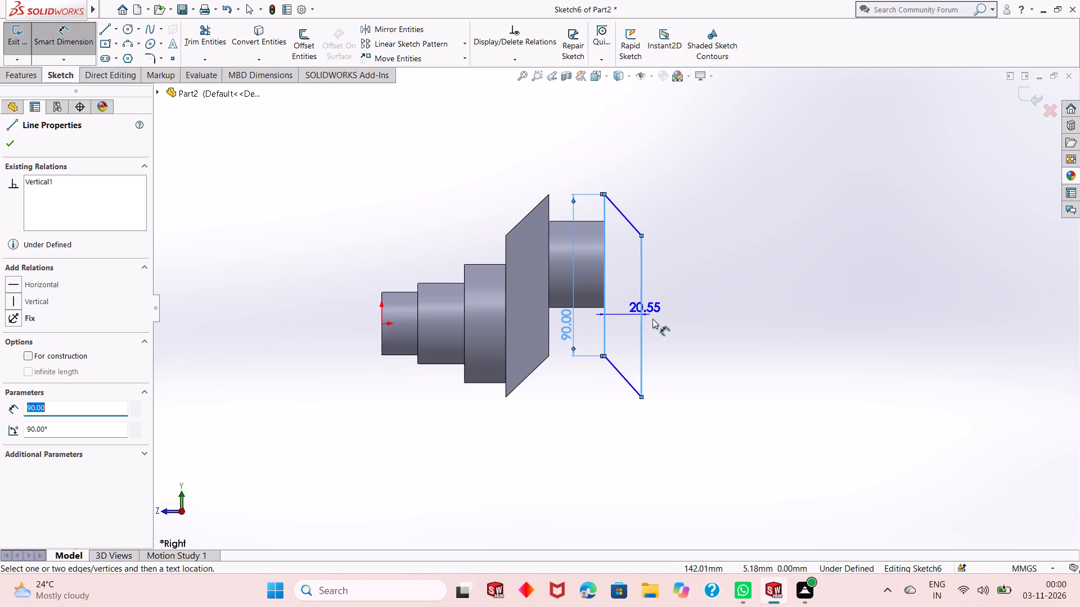
scroll(632, 318, down, 1)
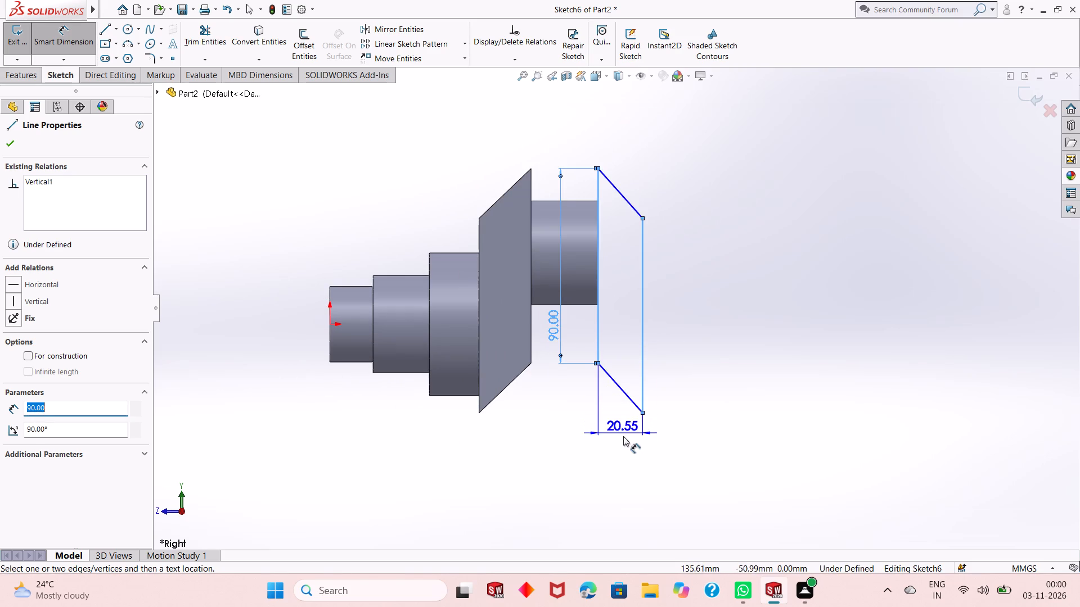
click(625, 449)
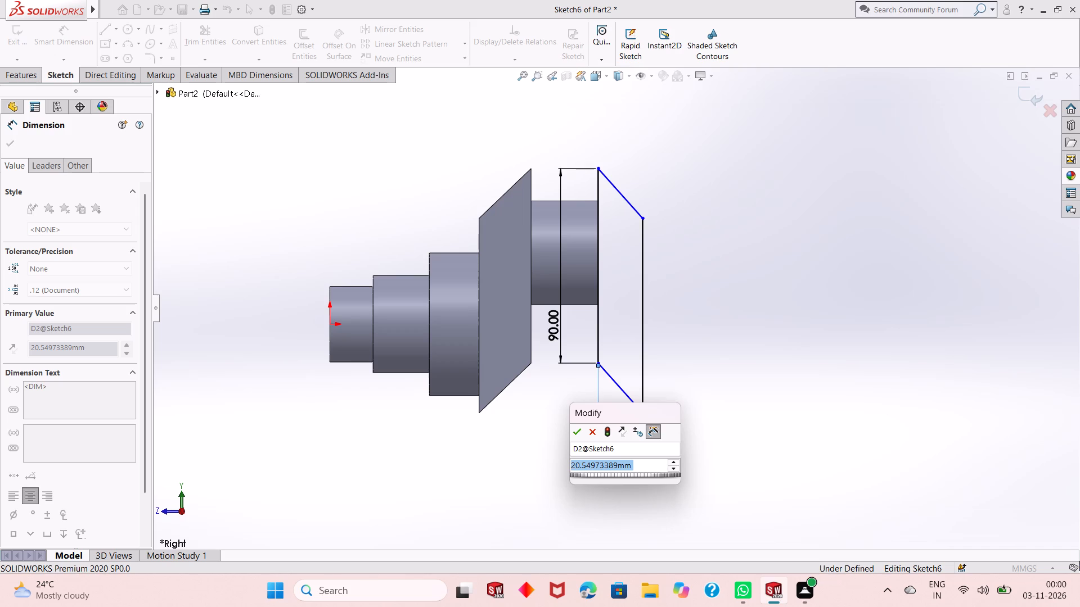
text(24)
key(Return)
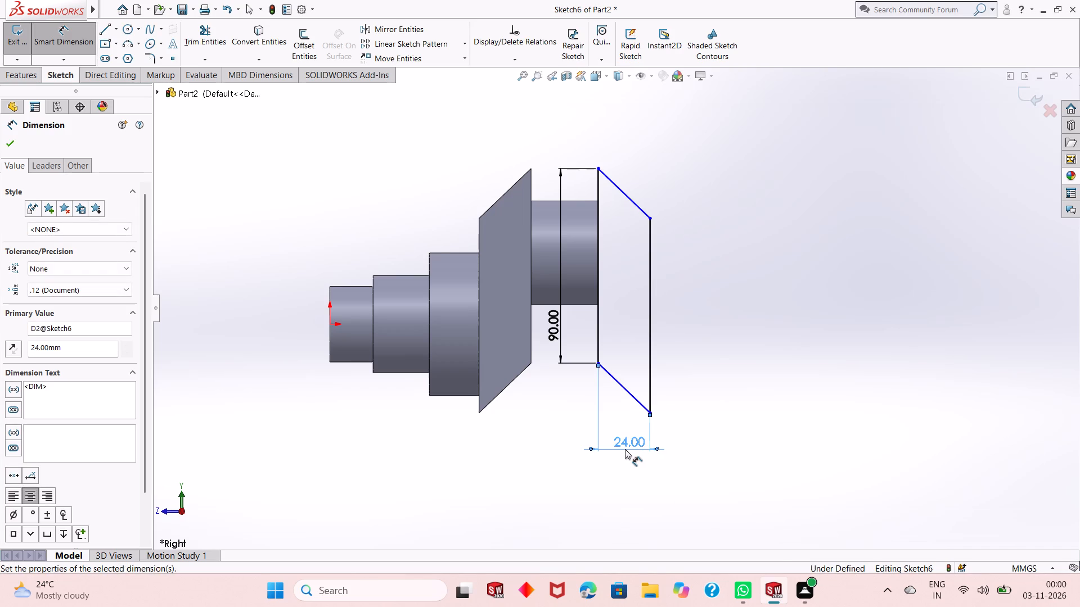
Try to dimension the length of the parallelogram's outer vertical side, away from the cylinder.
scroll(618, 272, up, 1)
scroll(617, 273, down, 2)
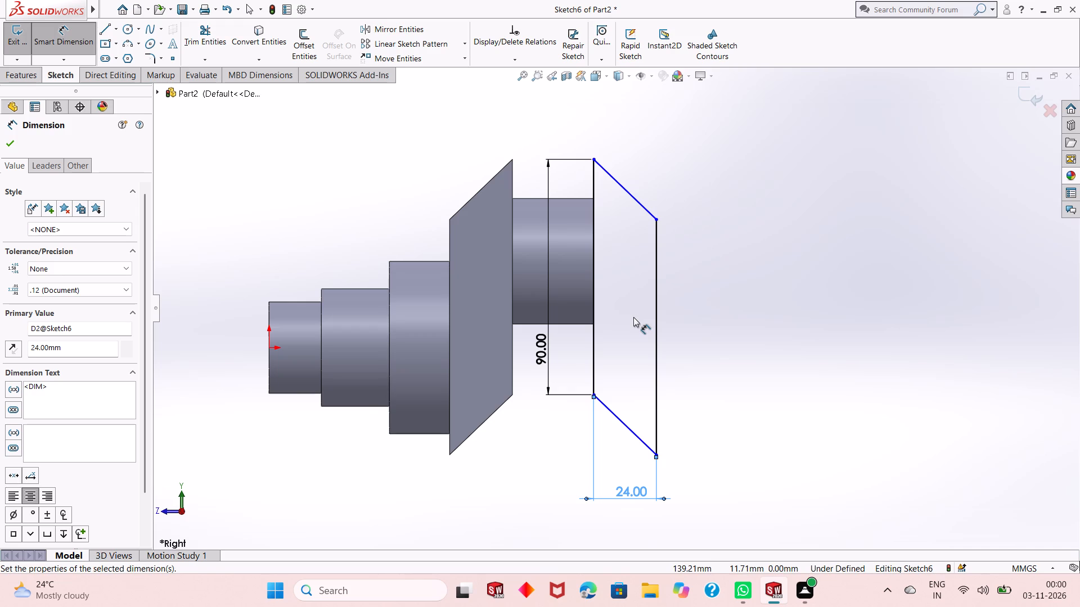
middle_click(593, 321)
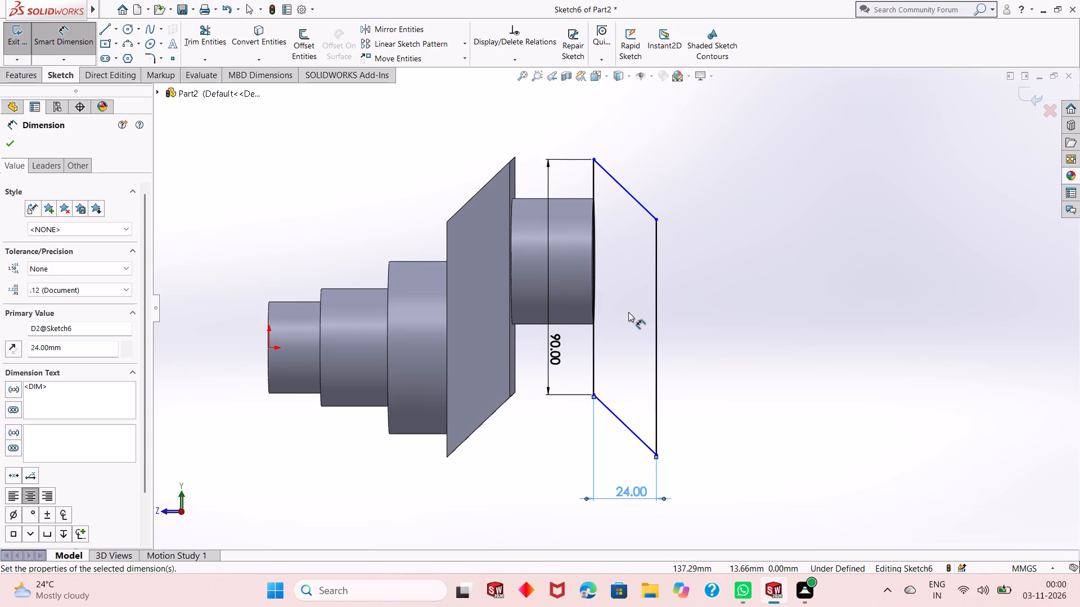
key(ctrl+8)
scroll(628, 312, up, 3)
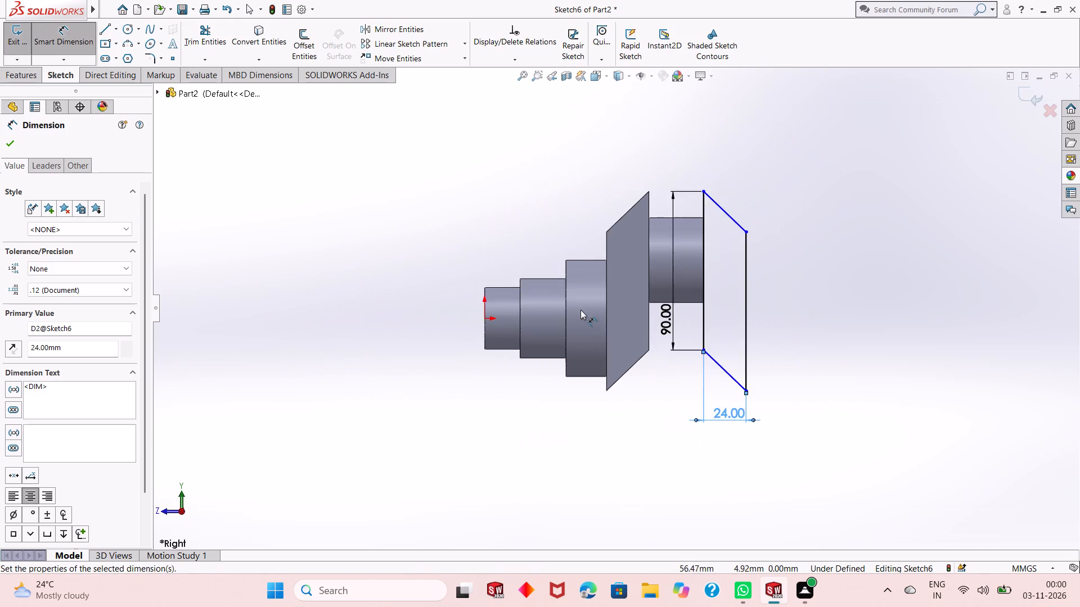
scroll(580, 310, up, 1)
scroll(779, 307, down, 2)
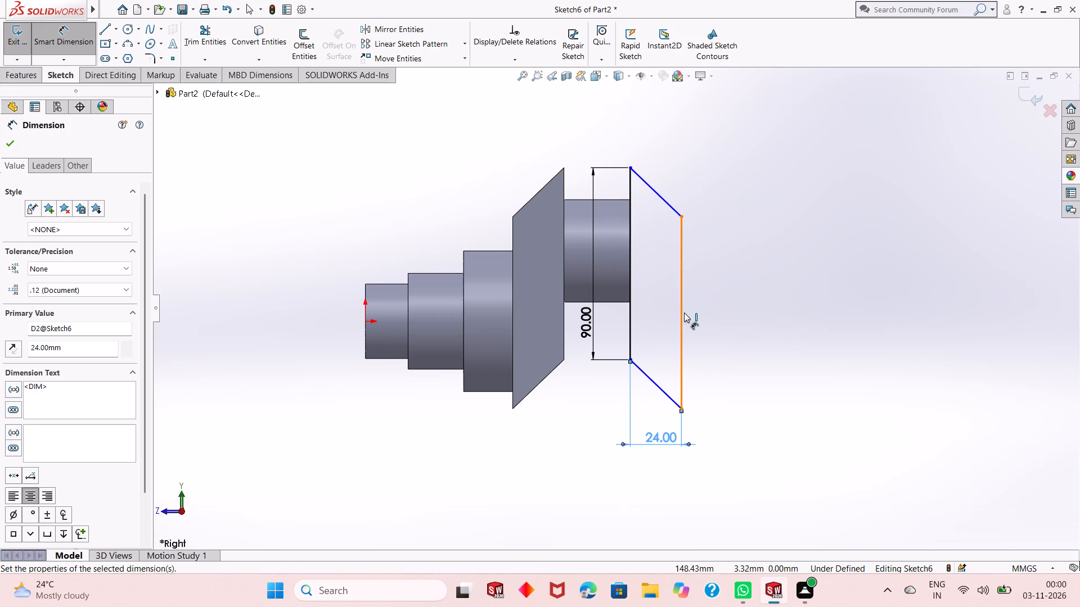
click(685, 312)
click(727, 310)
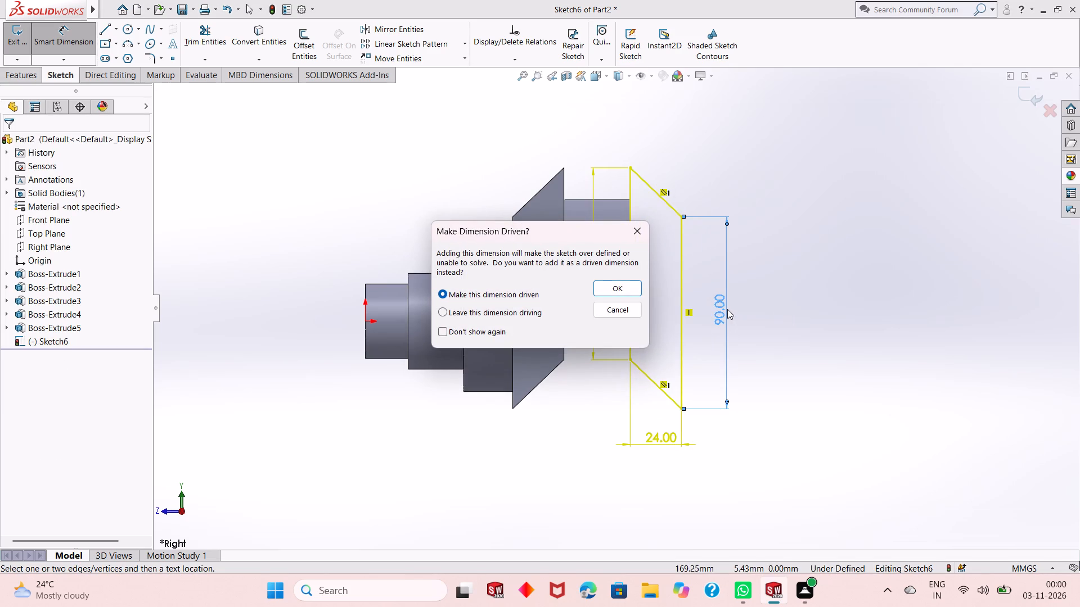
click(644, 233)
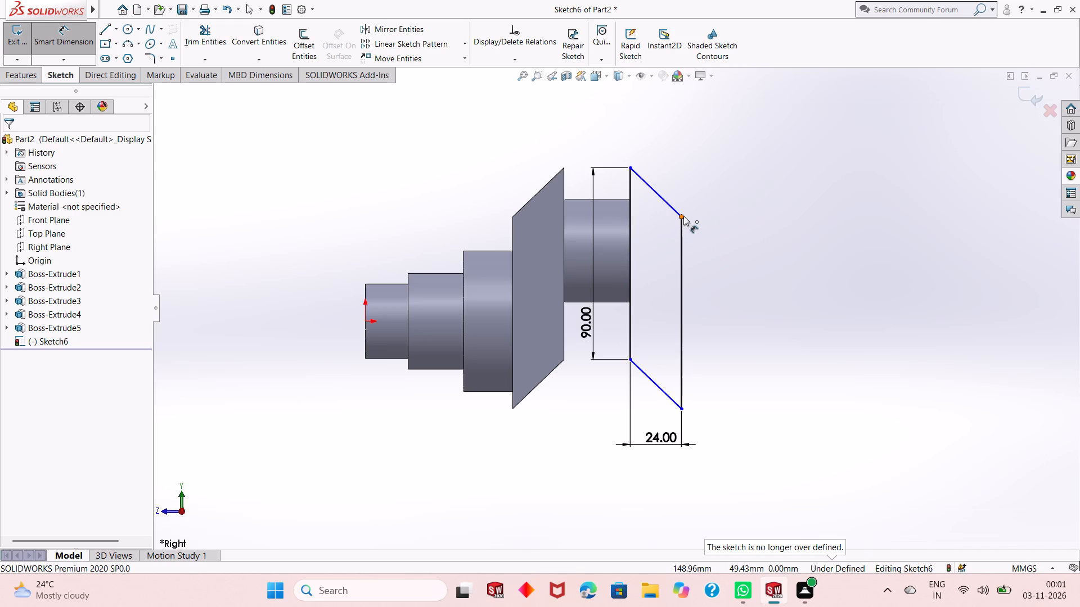
Dimension the vertical drop between the parallelogram's two upper corners at 23 mm.
click(630, 167)
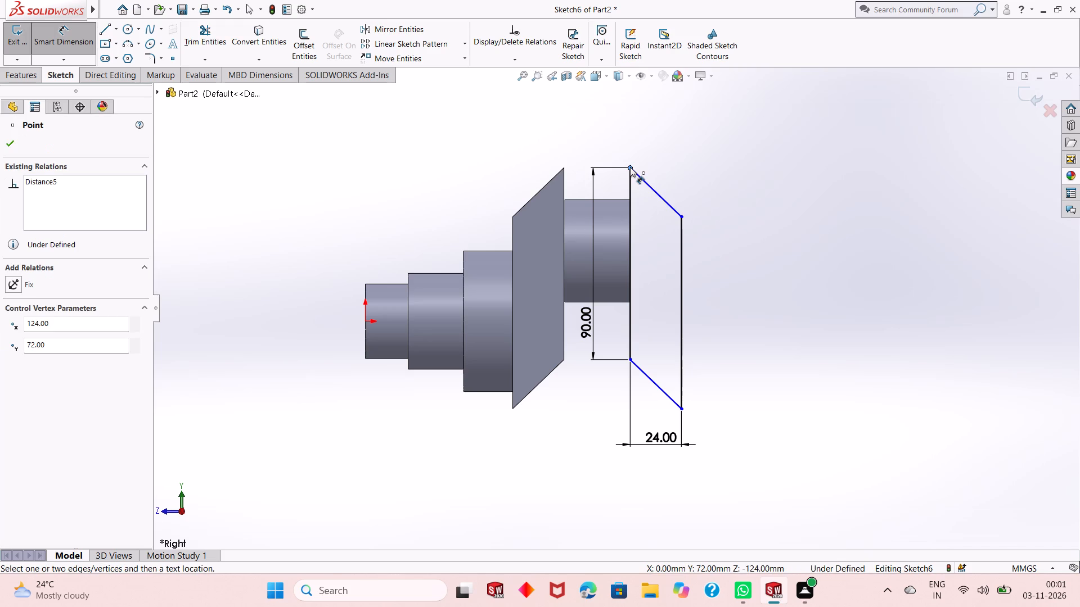
click(683, 214)
click(746, 214)
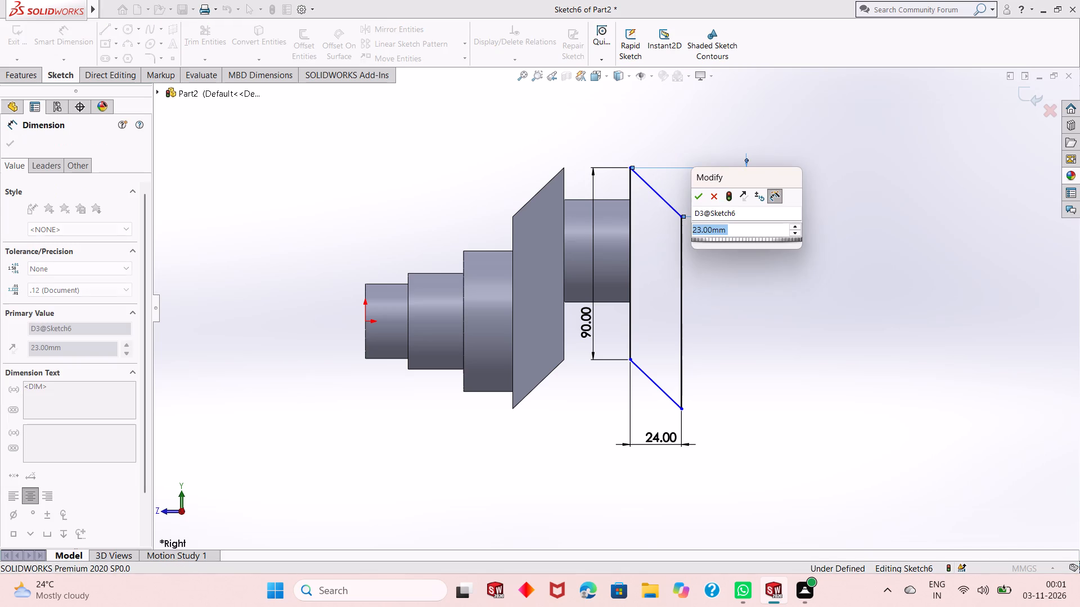
click(697, 200)
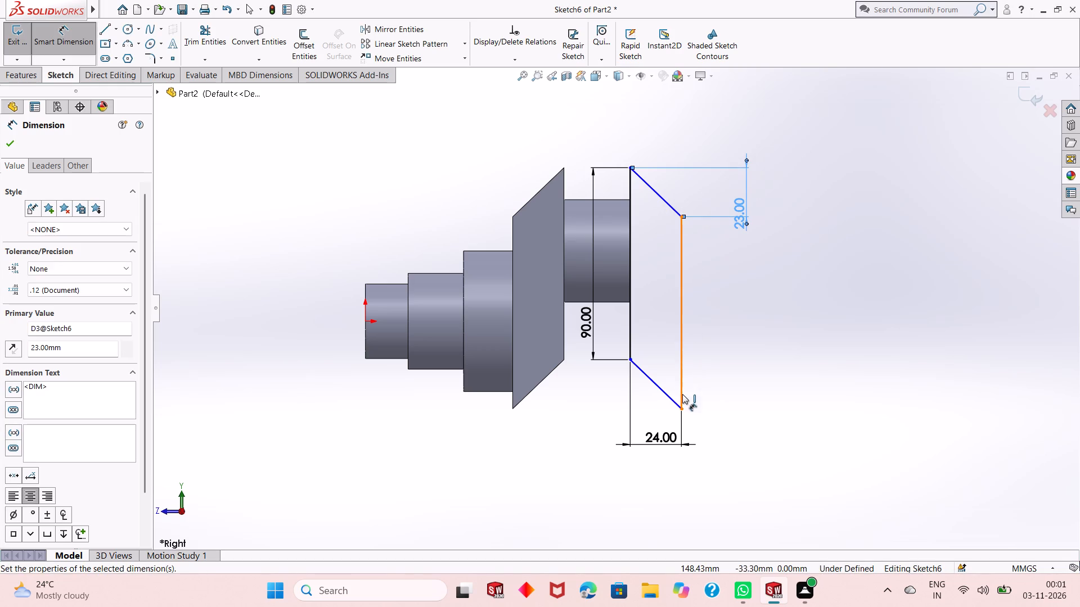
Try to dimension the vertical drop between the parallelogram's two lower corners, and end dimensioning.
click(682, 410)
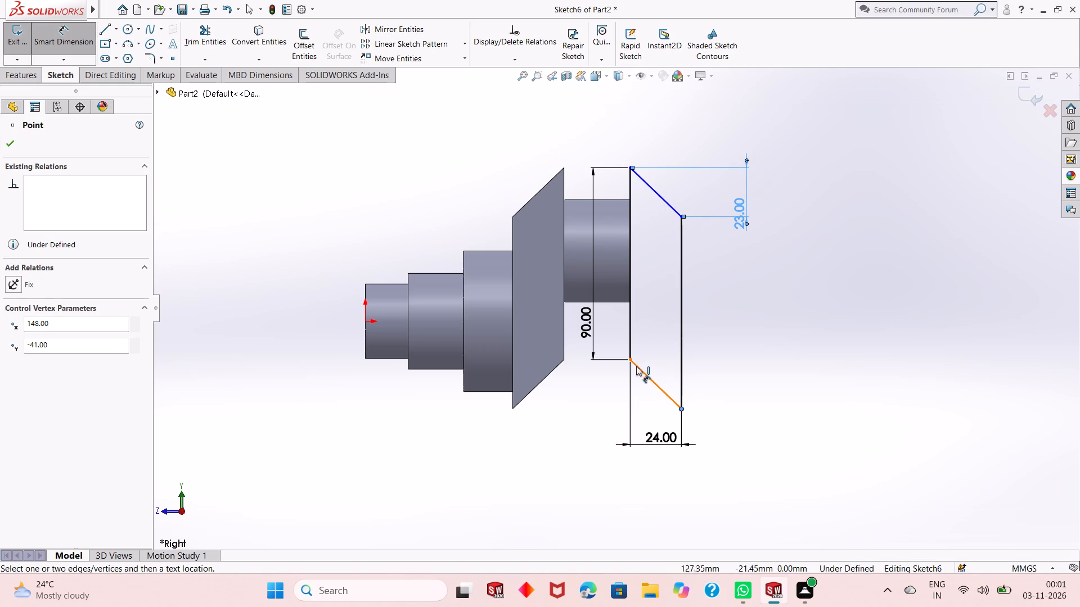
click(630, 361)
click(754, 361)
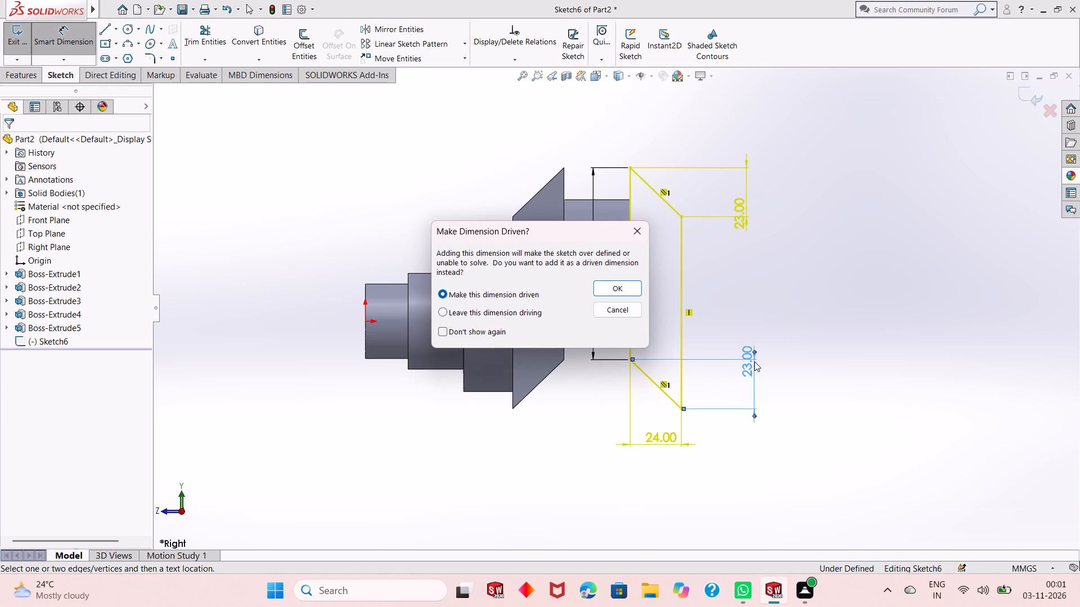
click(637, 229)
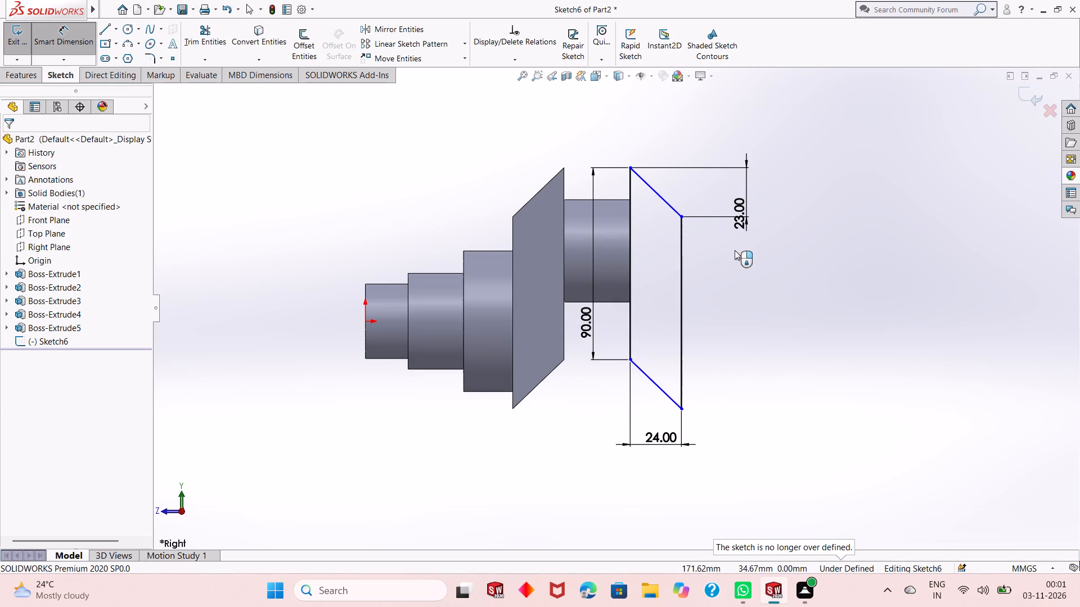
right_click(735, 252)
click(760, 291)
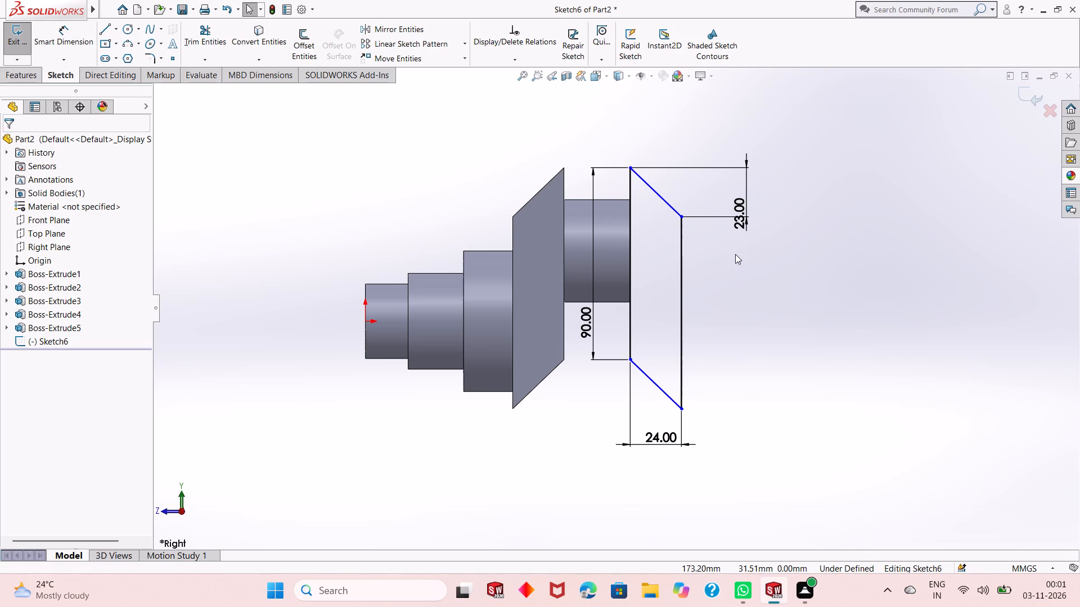
Add a Fix relation to the parallelogram's upper corner on the cylinder side.
click(632, 167)
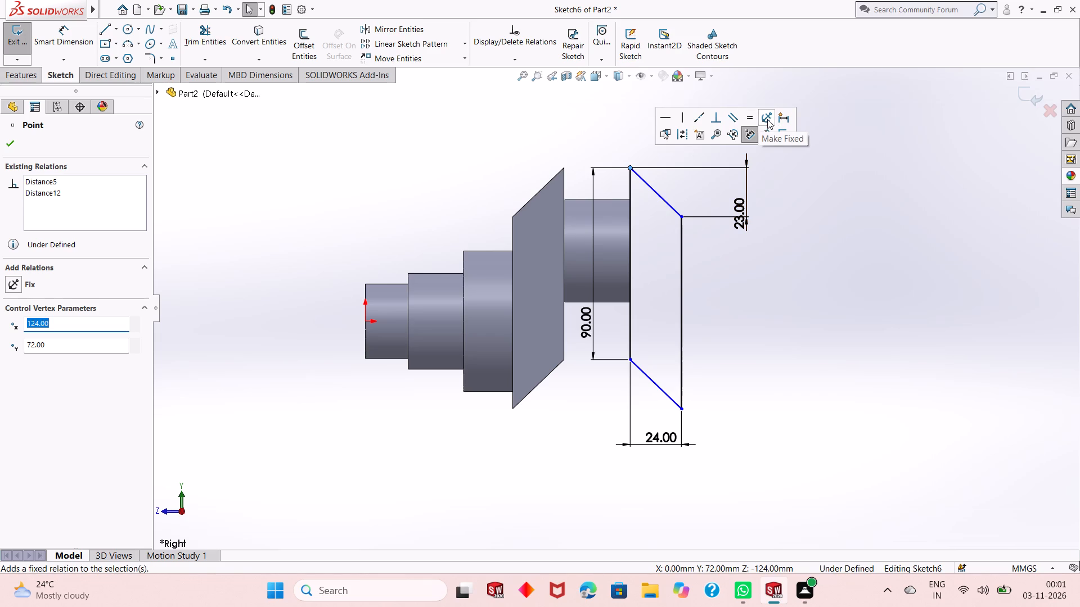
click(767, 119)
click(748, 328)
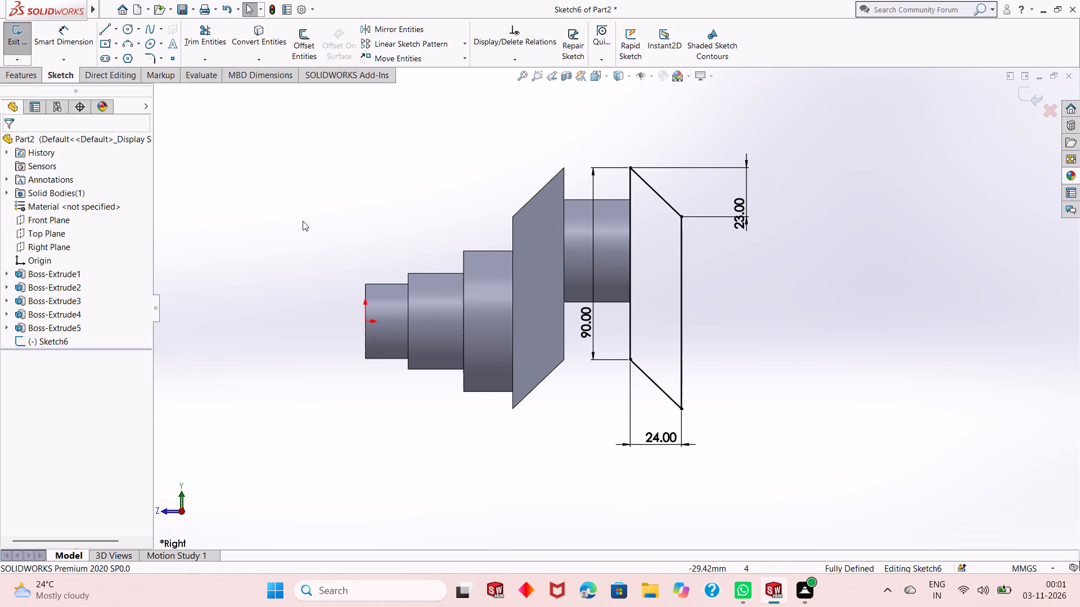
Extrude the parallelogram as a boss with a Mid Plane depth of 90 mm, merged with the existing body.
click(31, 76)
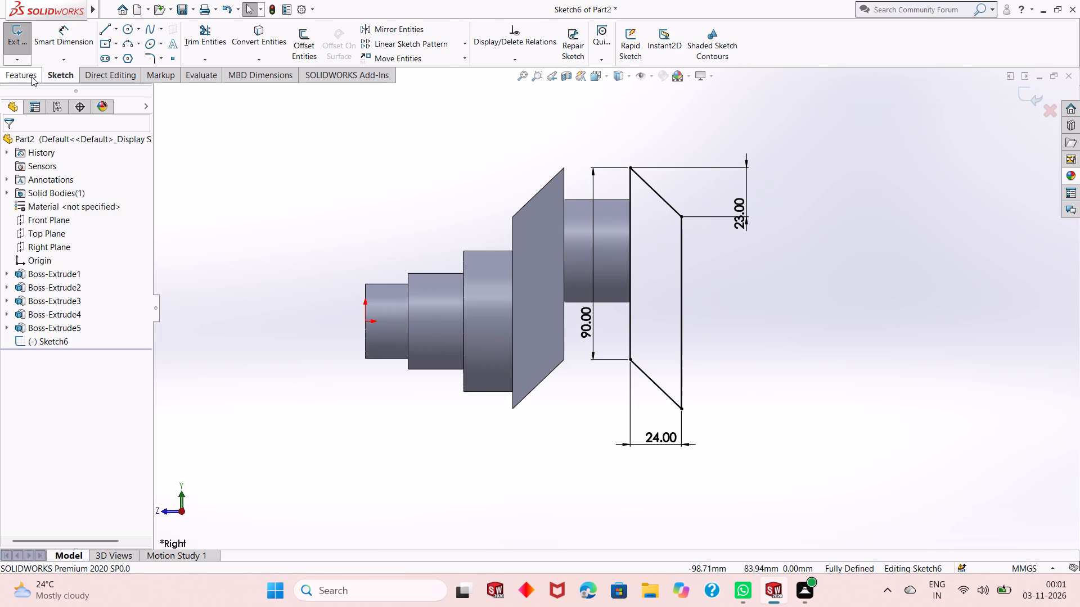
click(30, 57)
middle_drag(431, 238, 458, 225)
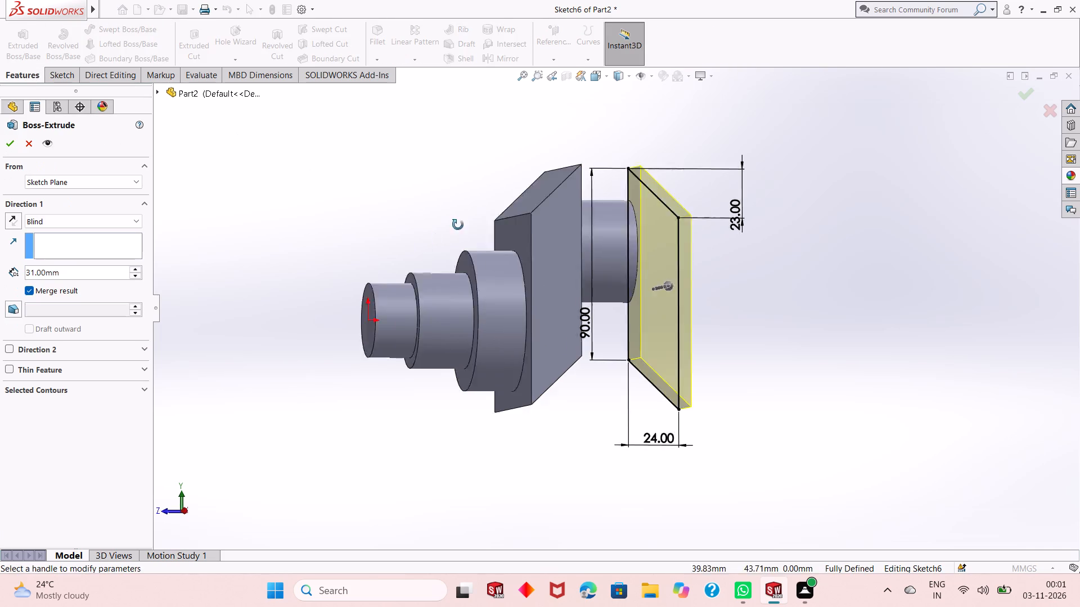
middle_drag(458, 225, 492, 415)
middle_click(492, 415)
scroll(508, 368, up, 1)
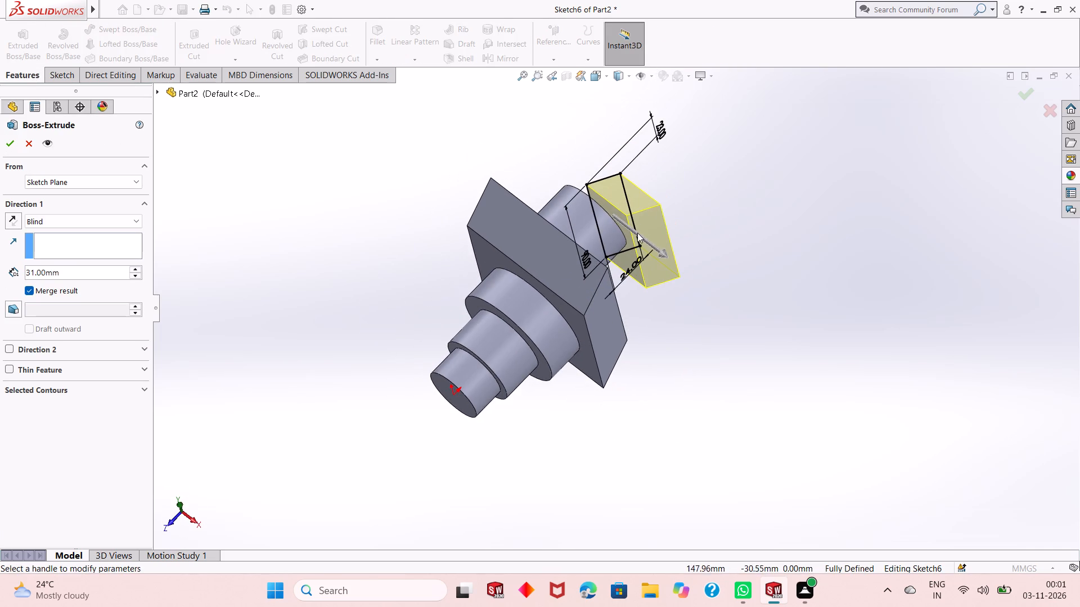
scroll(637, 221, down, 2)
scroll(542, 185, down, 2)
click(65, 220)
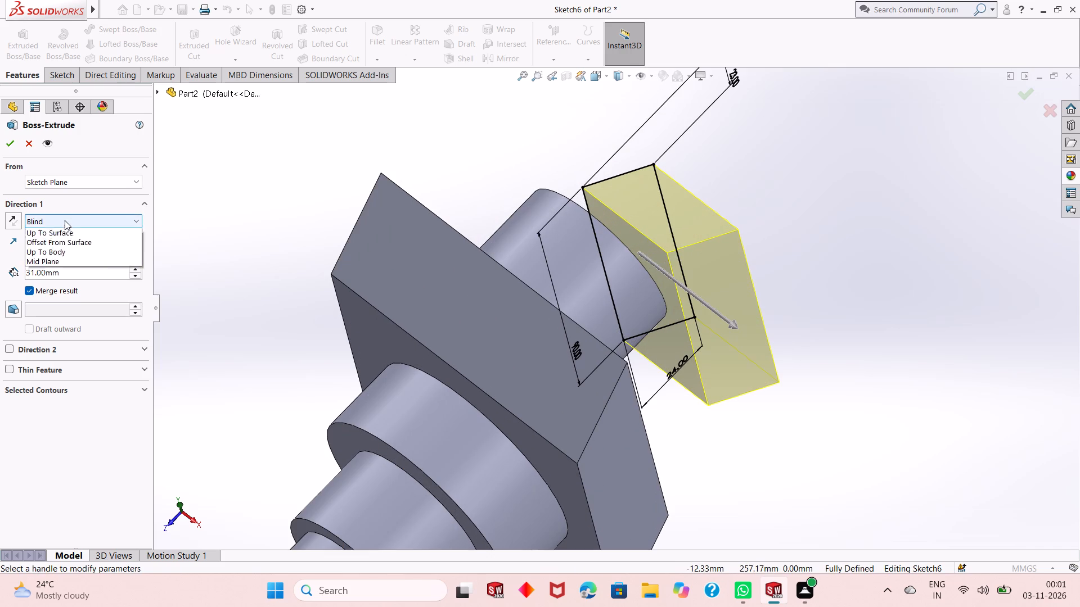
click(78, 285)
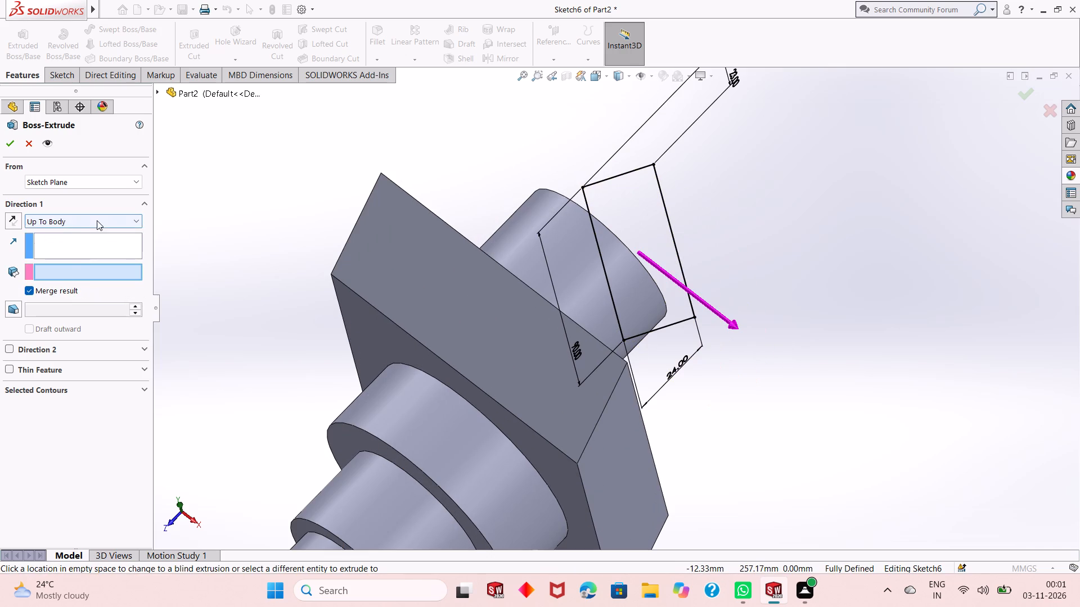
click(97, 220)
click(84, 288)
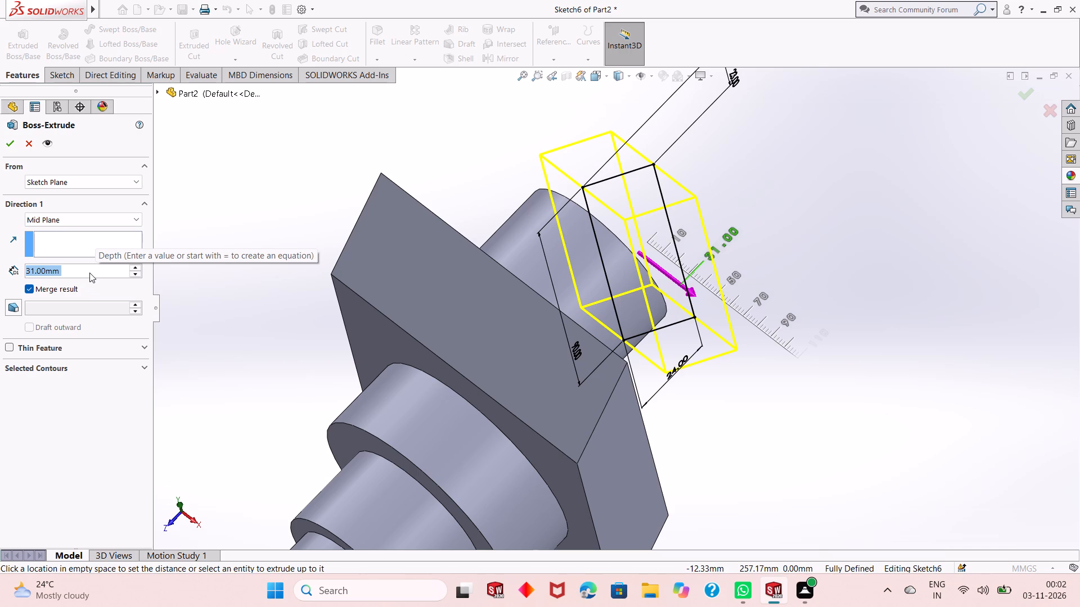
text(90)
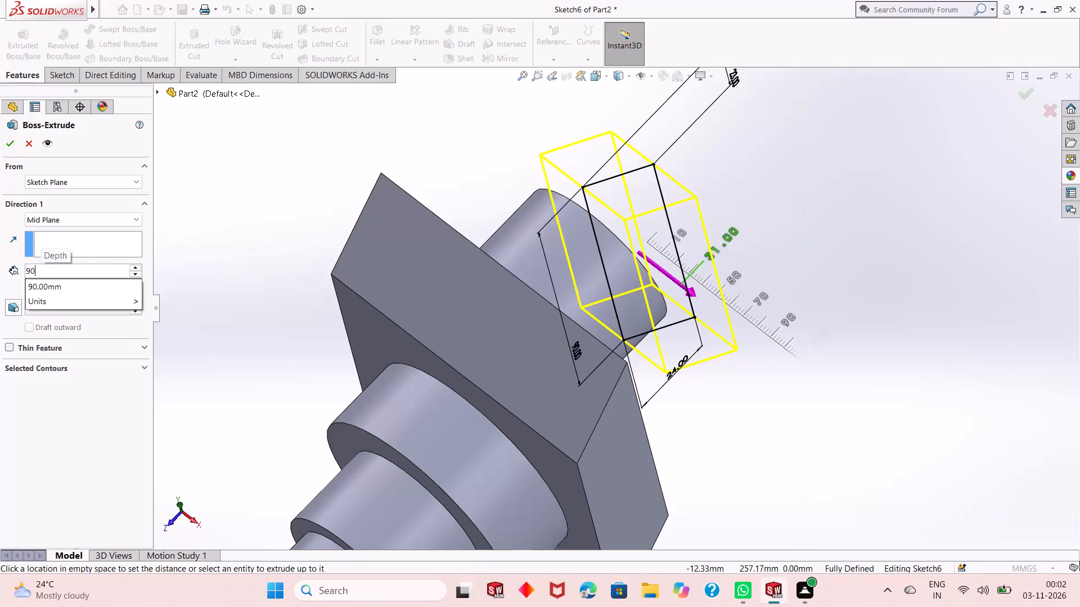
key(Return)
scroll(397, 364, up, 4)
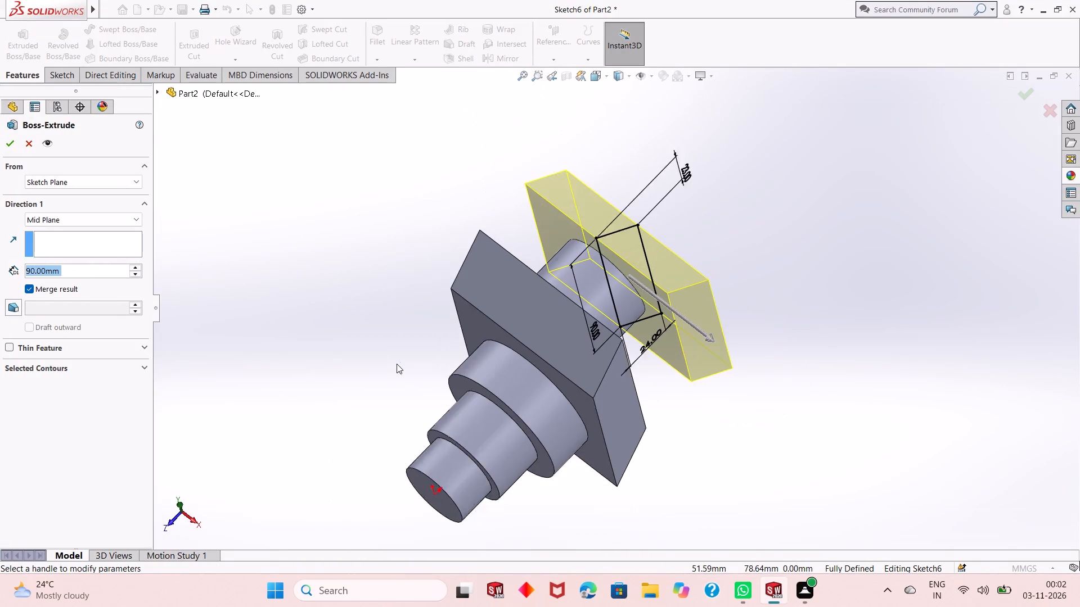
scroll(678, 456, down, 1)
middle_drag(679, 457, 644, 294)
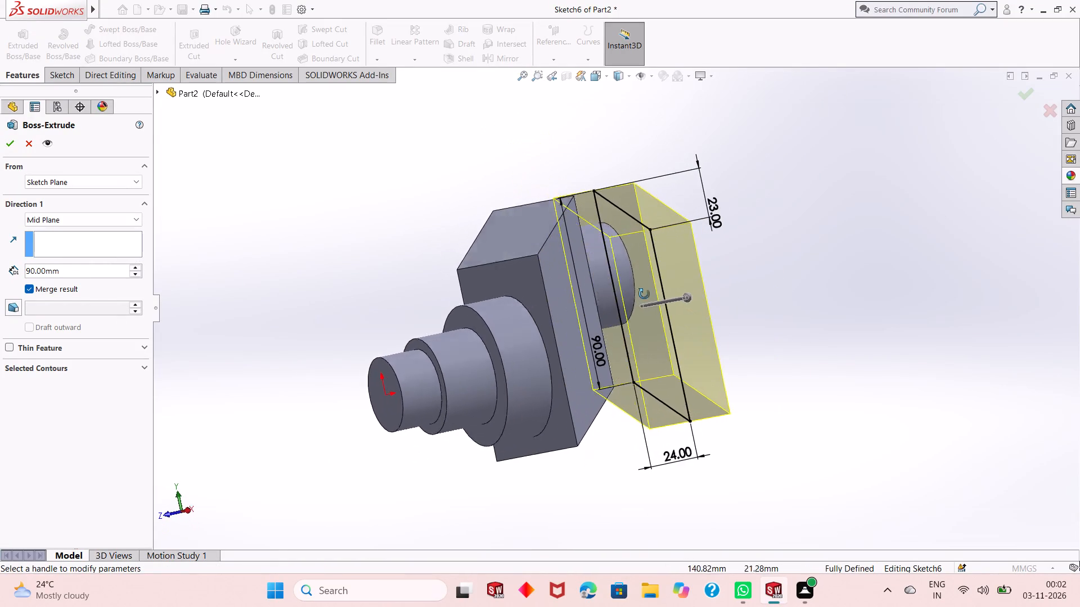
middle_drag(644, 294, 615, 325)
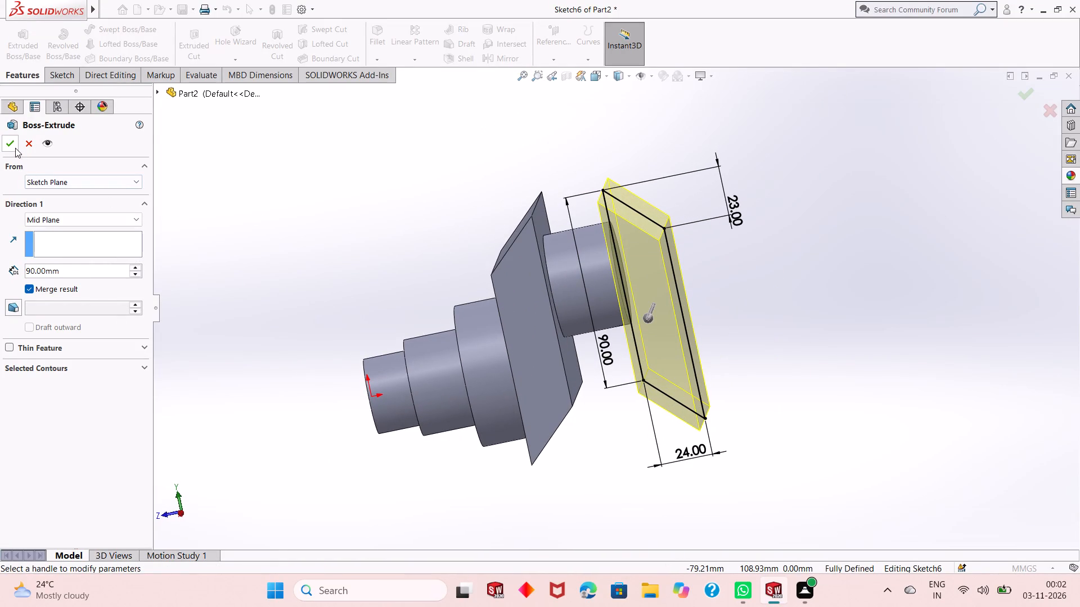
click(15, 147)
click(373, 271)
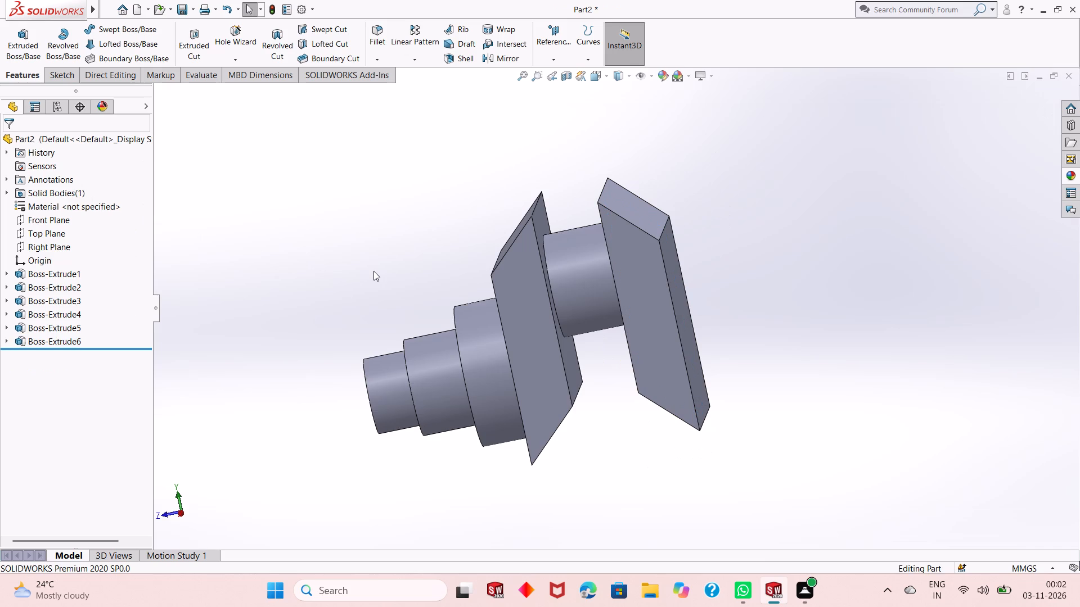
Start a new sketch on the outer vertical end face of the second slanted block and view it face-on.
middle_drag(567, 351, 608, 224)
middle_drag(609, 223, 612, 227)
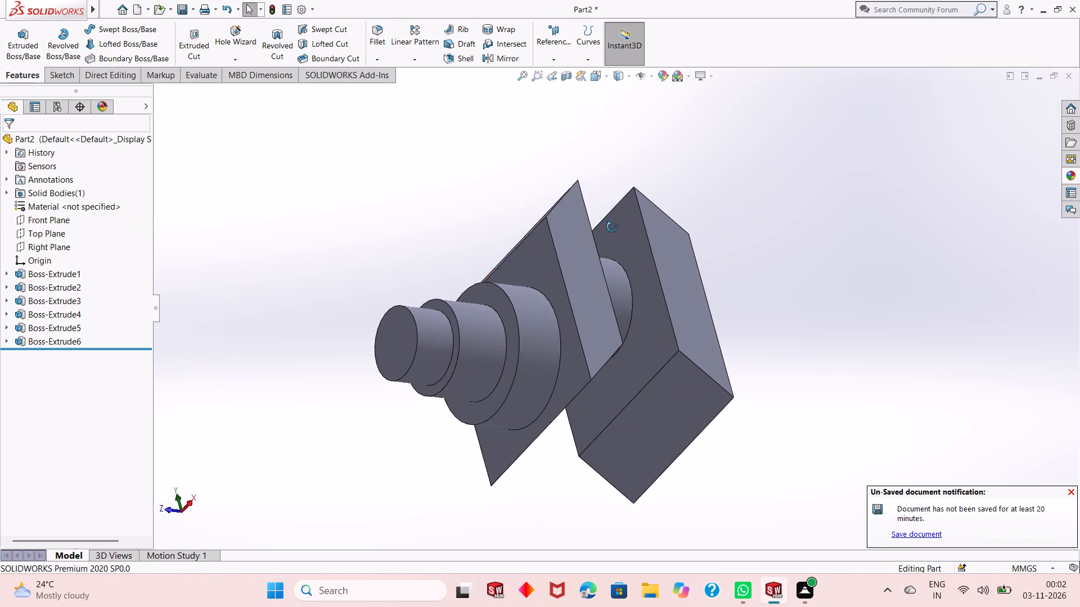
middle_drag(612, 227, 560, 323)
middle_drag(557, 324, 536, 347)
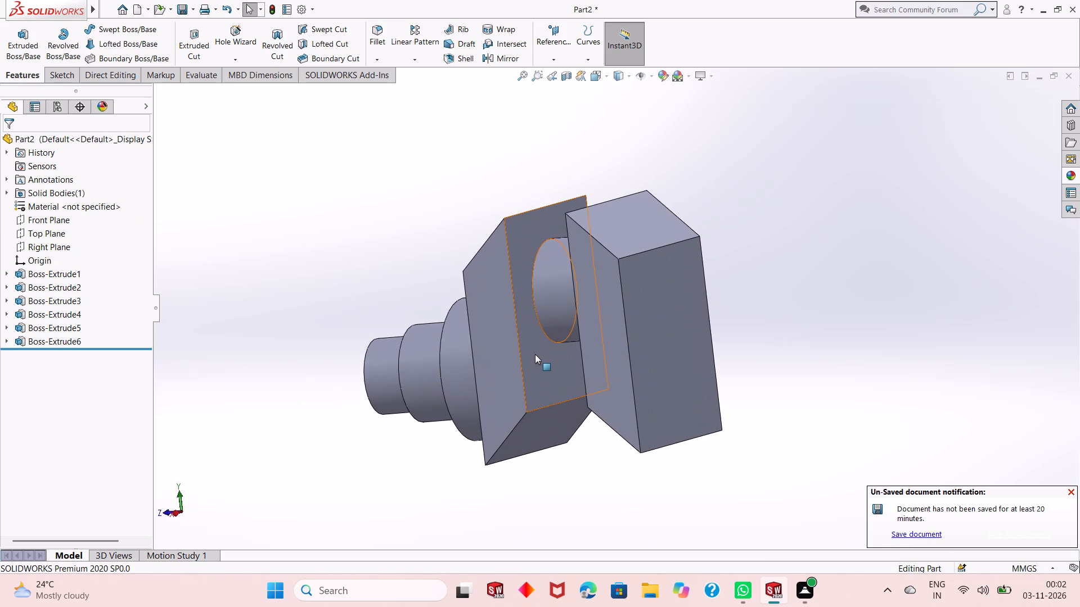
click(667, 285)
click(715, 260)
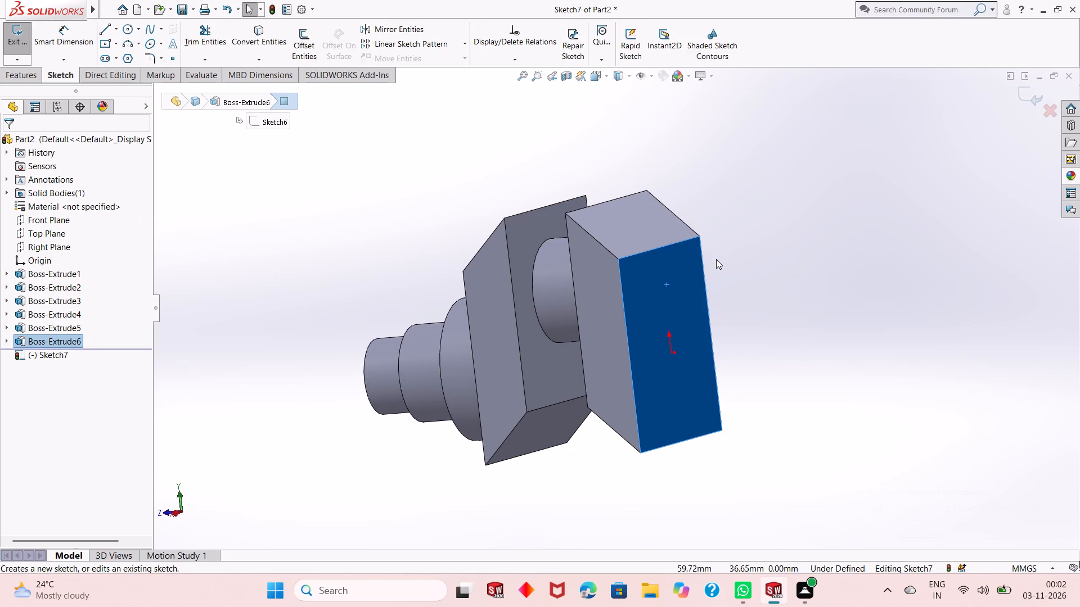
key(ctrl+8)
scroll(691, 277, up, 2)
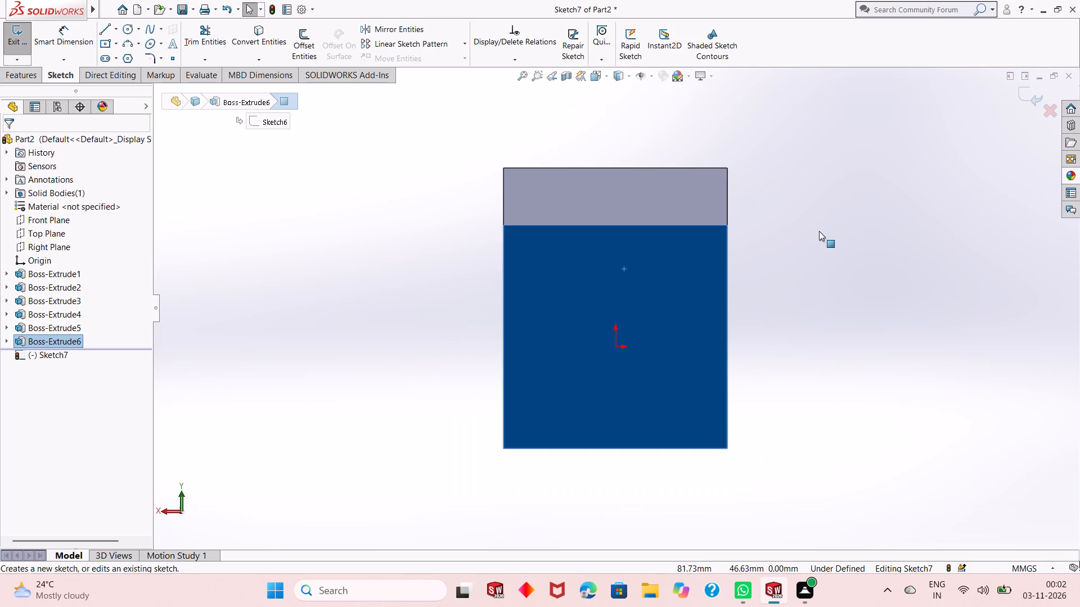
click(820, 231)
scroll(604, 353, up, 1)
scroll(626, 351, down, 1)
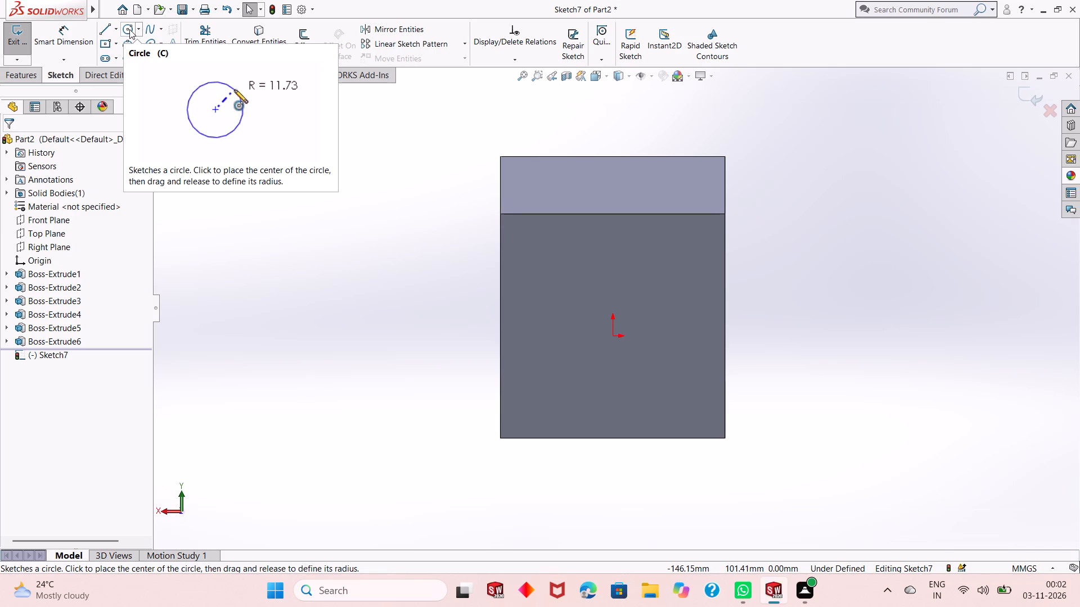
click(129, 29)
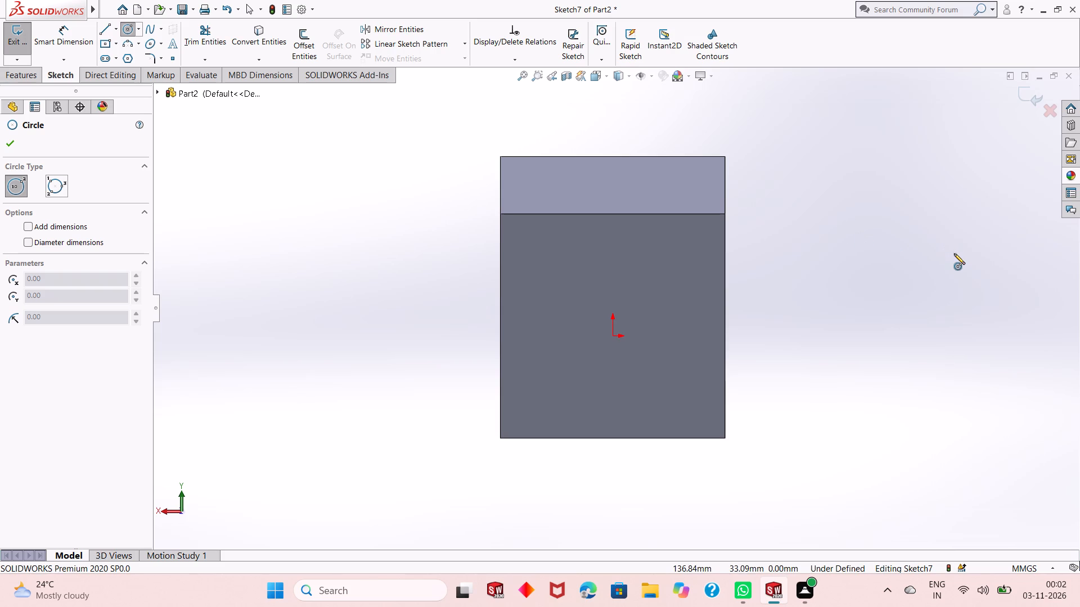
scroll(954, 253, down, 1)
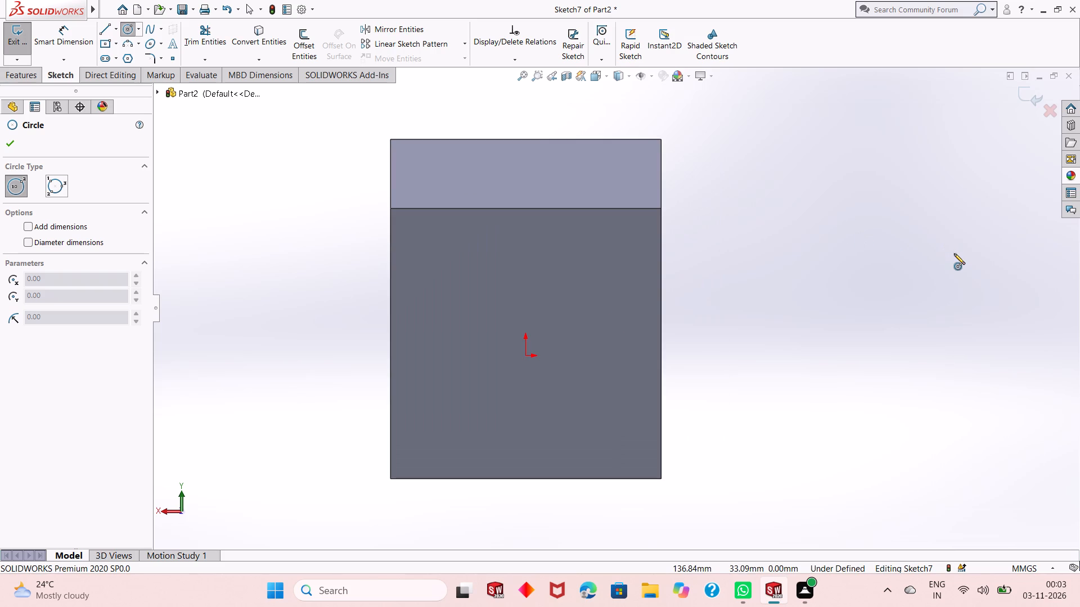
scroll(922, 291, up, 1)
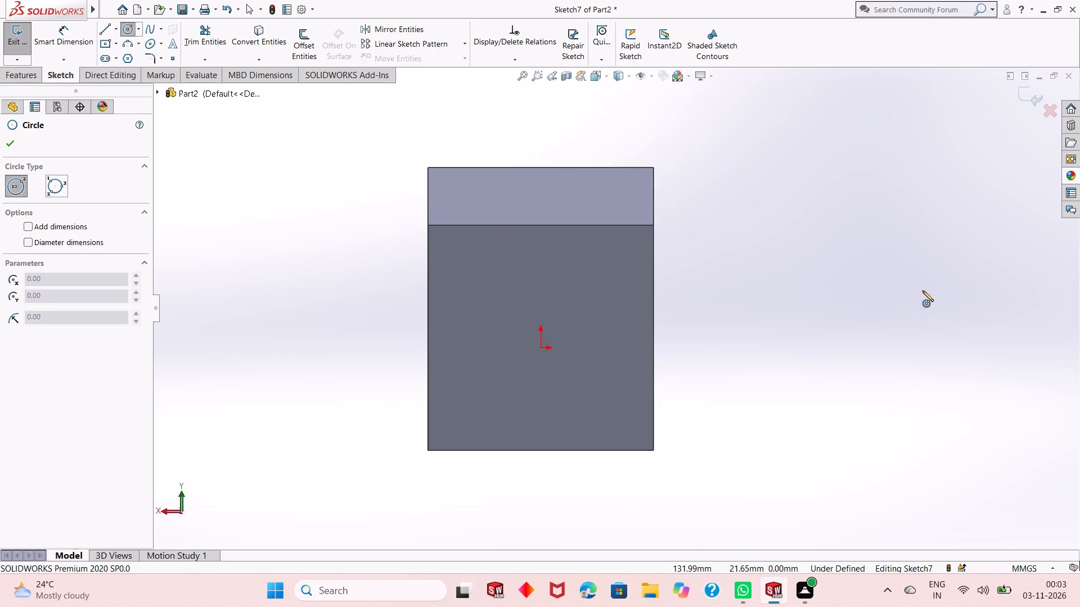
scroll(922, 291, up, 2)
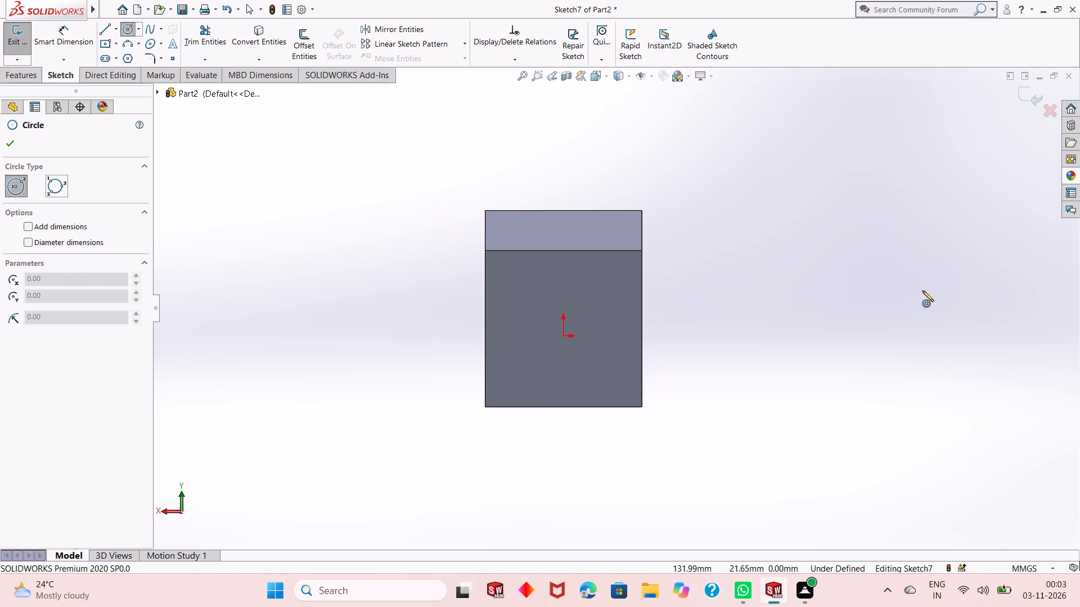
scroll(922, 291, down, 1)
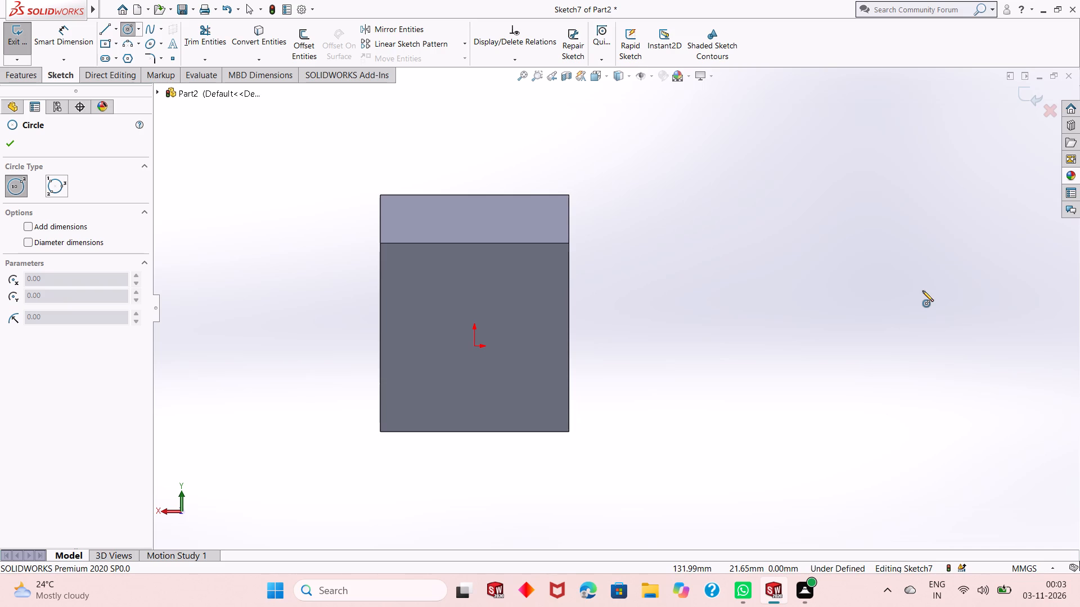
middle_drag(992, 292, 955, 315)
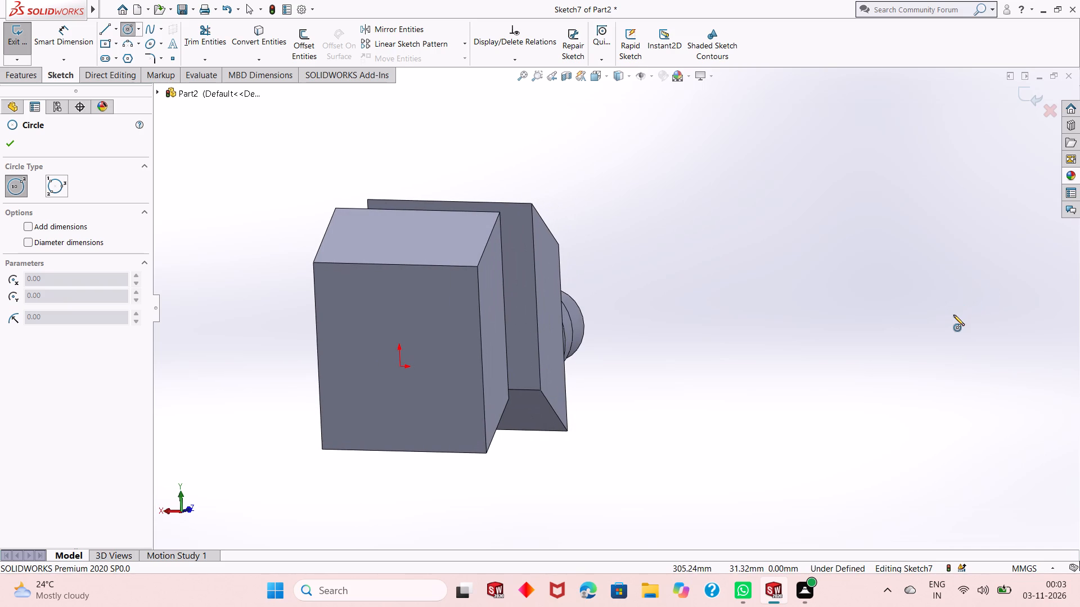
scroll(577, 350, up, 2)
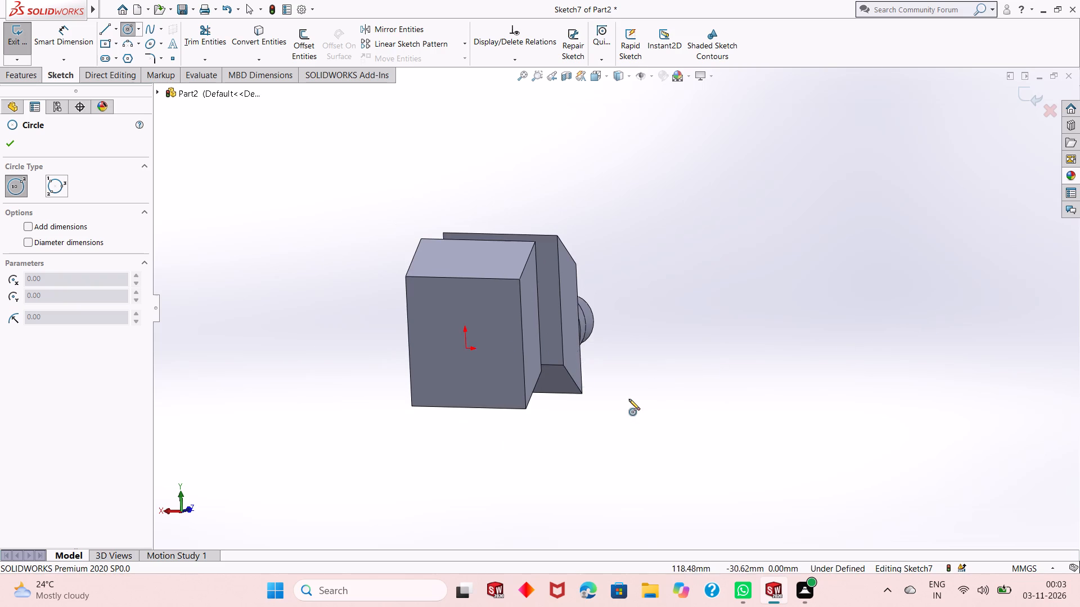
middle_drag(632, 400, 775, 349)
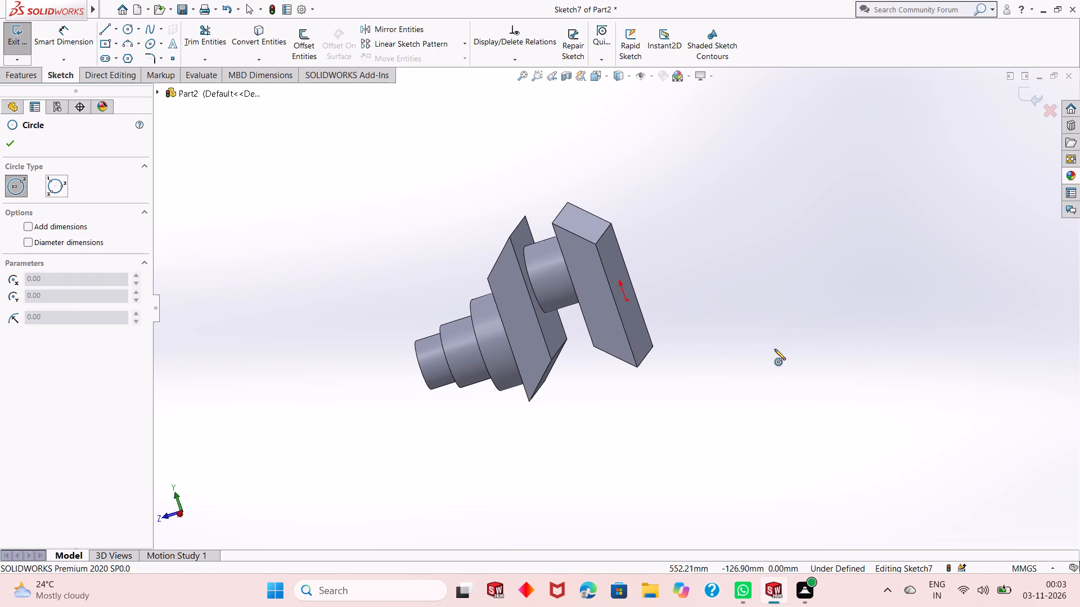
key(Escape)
Sketch a circle about 63 mm in diameter on the second slanted block's end face, centred just below the origin.
key(ctrl+8)
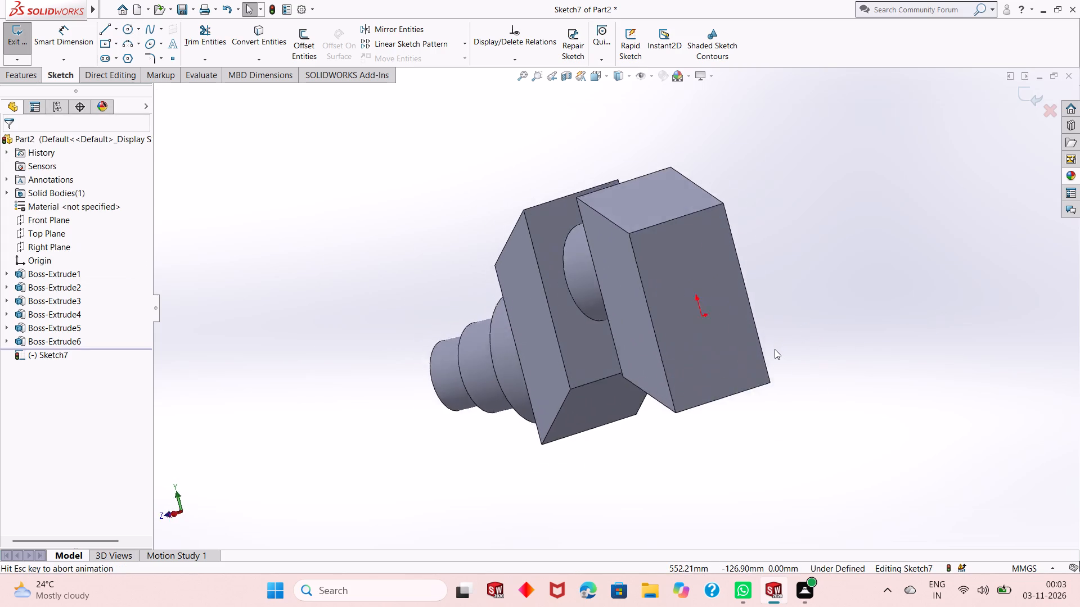
scroll(607, 385, up, 3)
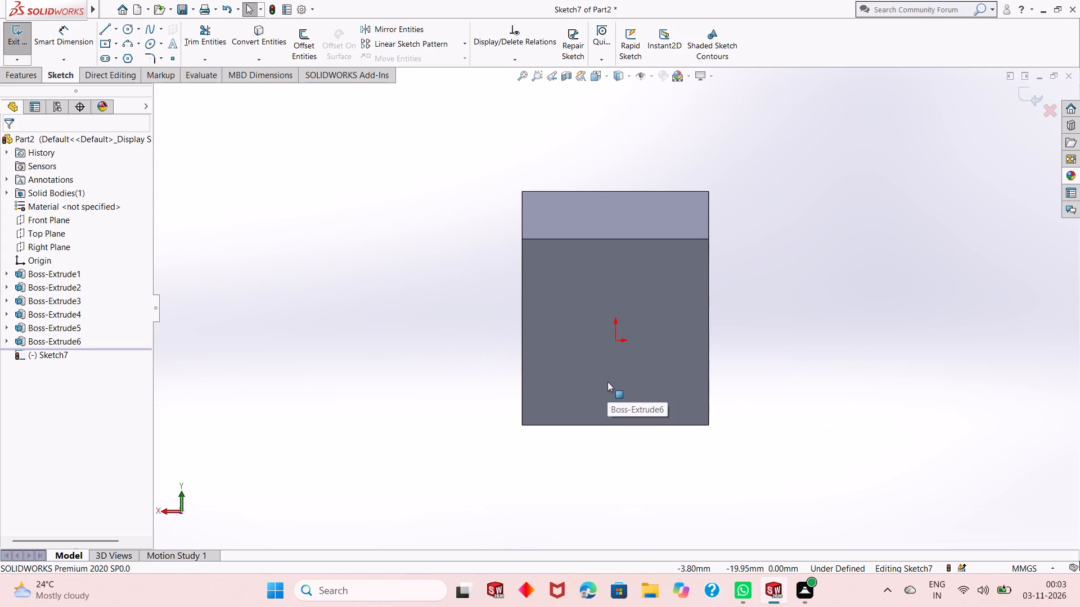
click(127, 32)
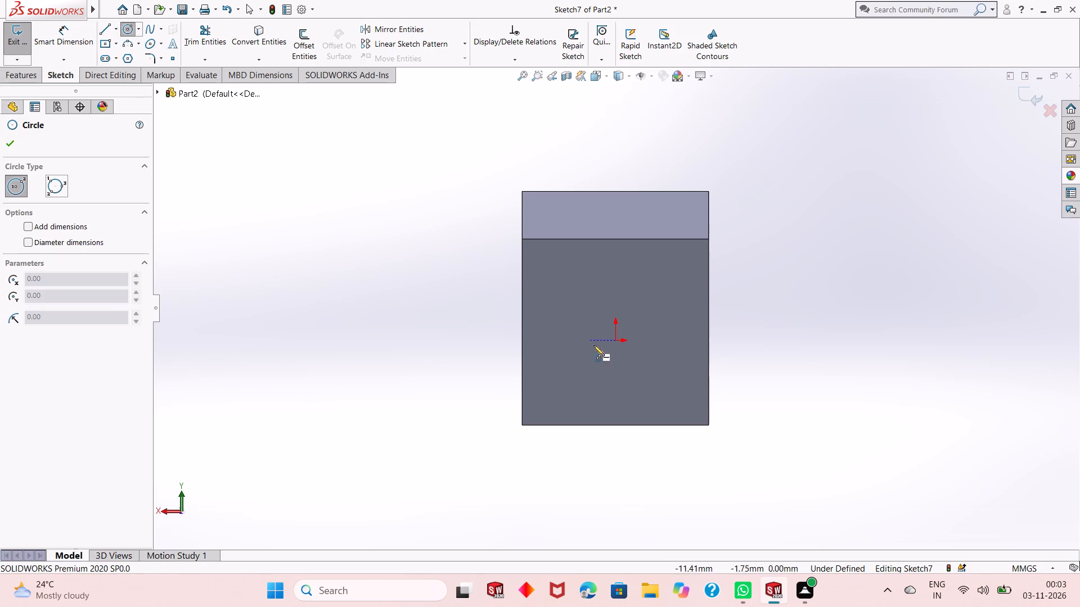
click(616, 347)
click(637, 286)
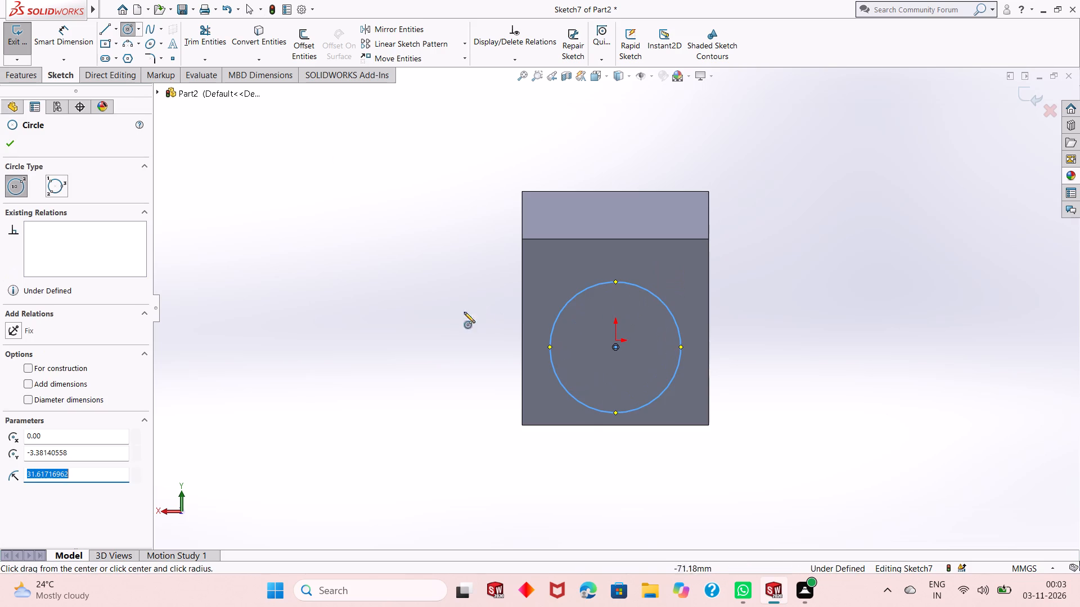
right_click(367, 294)
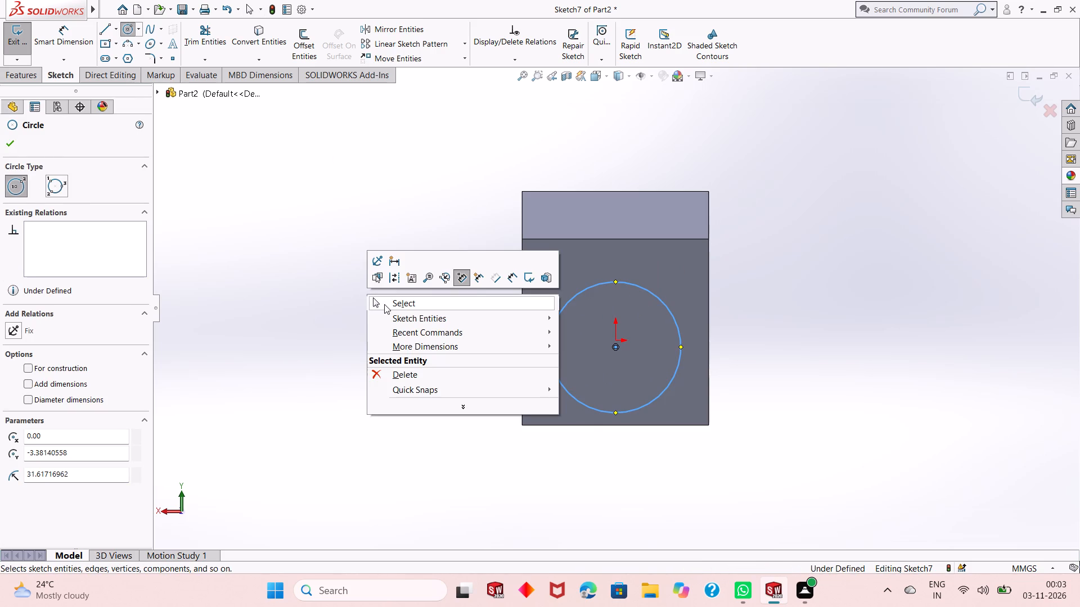
click(384, 304)
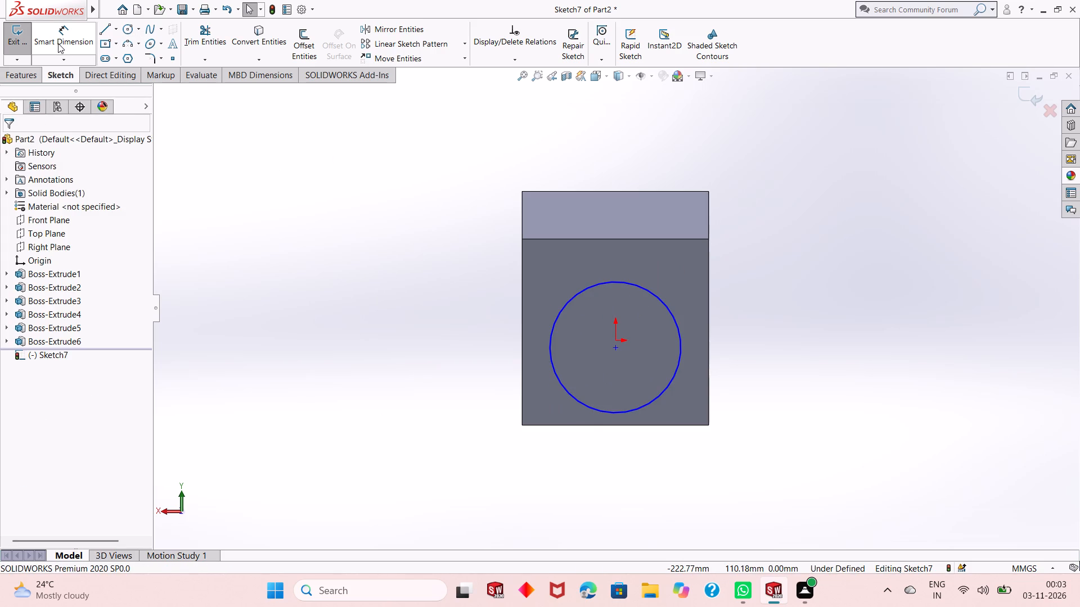
Dimension the circle's diameter as 66 mm and end dimensioning.
click(58, 43)
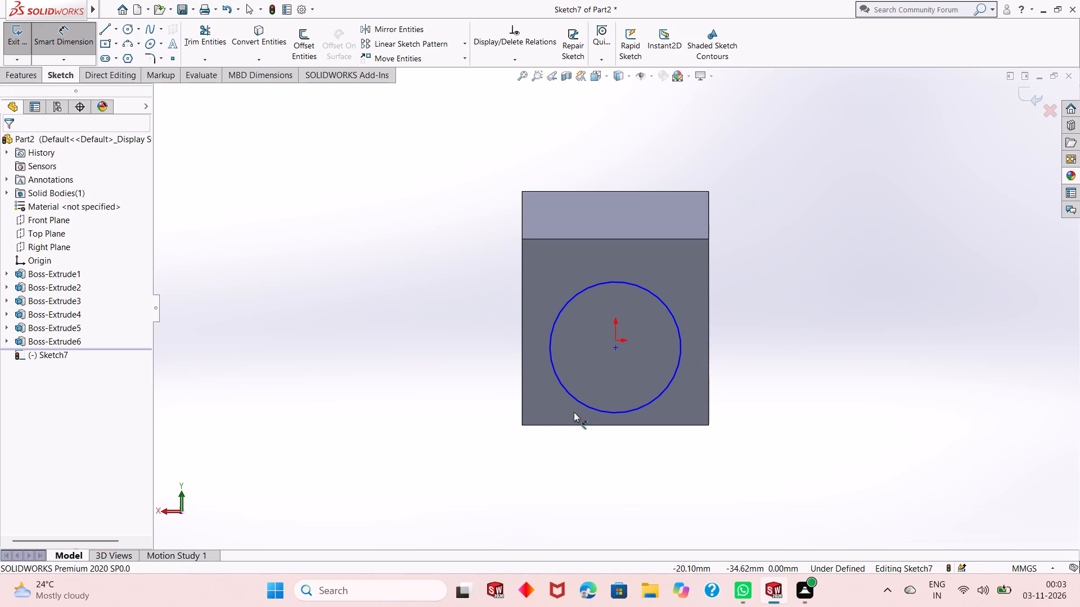
click(579, 399)
click(466, 453)
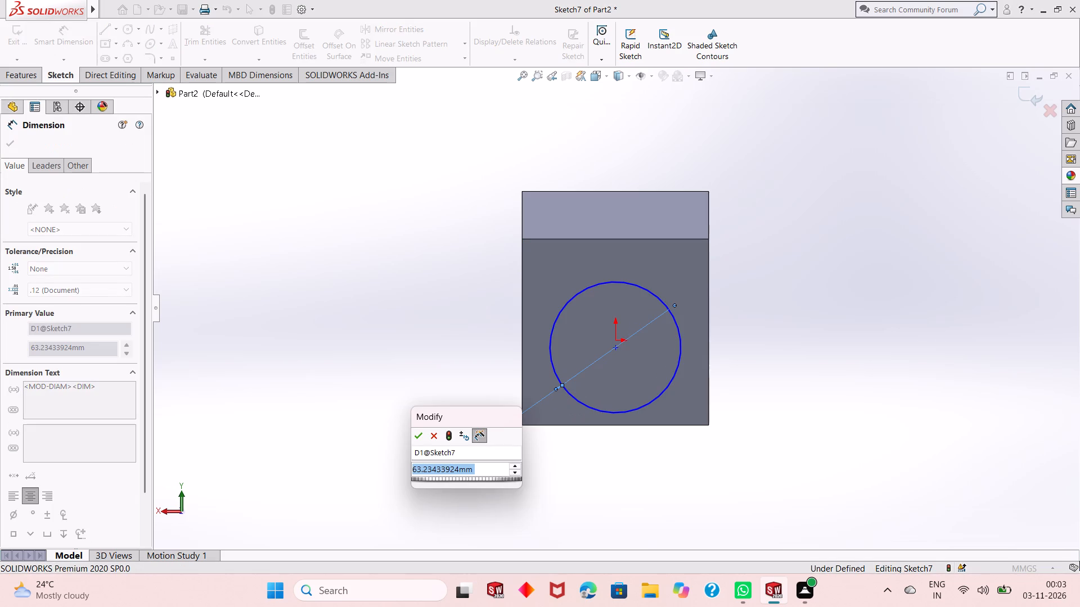
text(66)
key(Return)
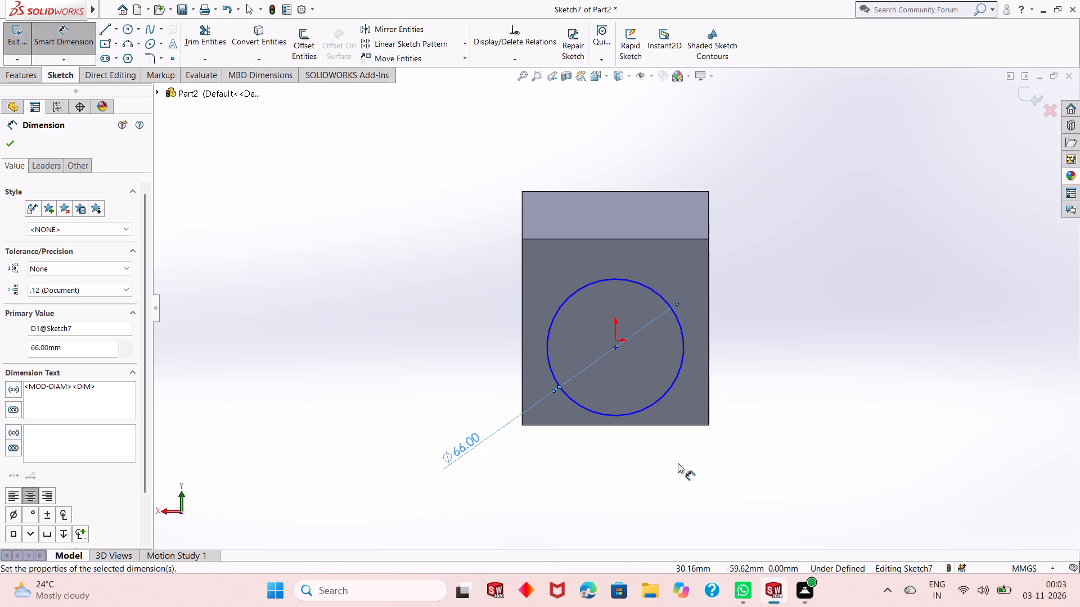
scroll(550, 409, up, 1)
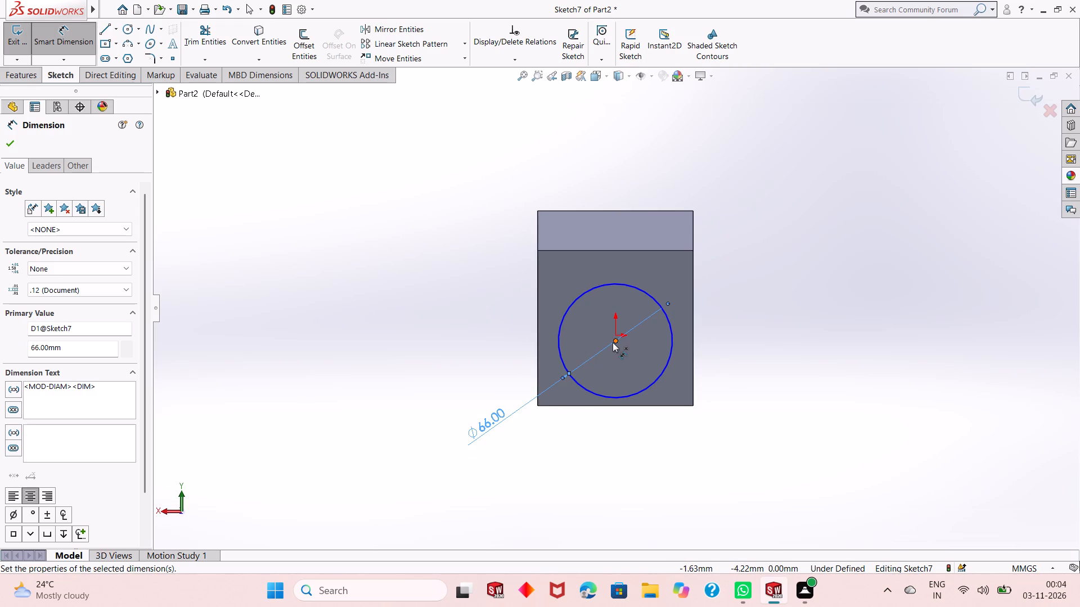
key(Escape)
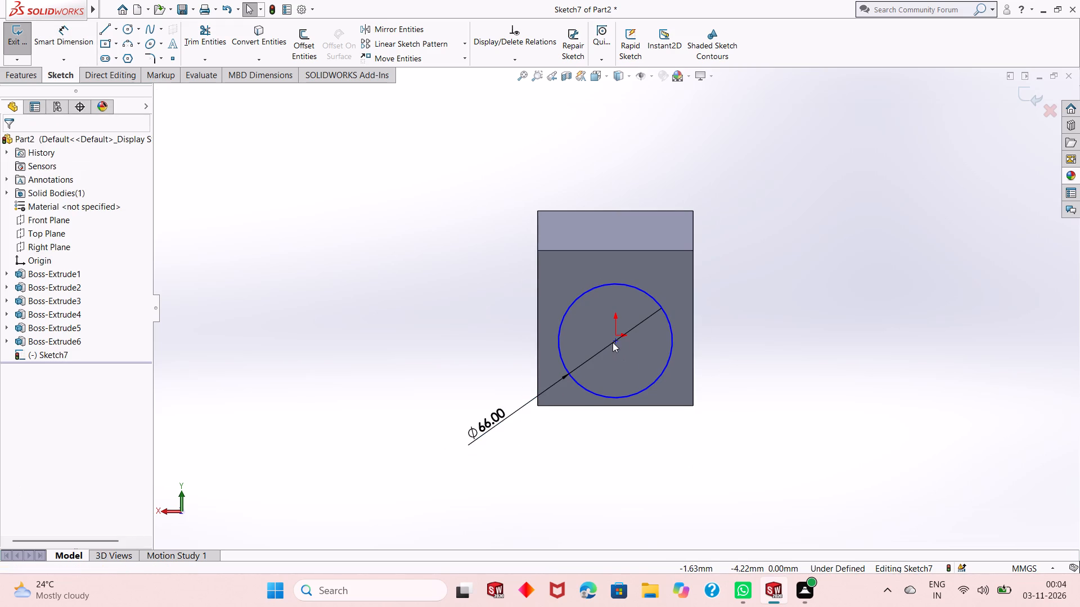
key(Escape)
Add a Vertical relation between the circle's centre and the origin.
click(615, 342)
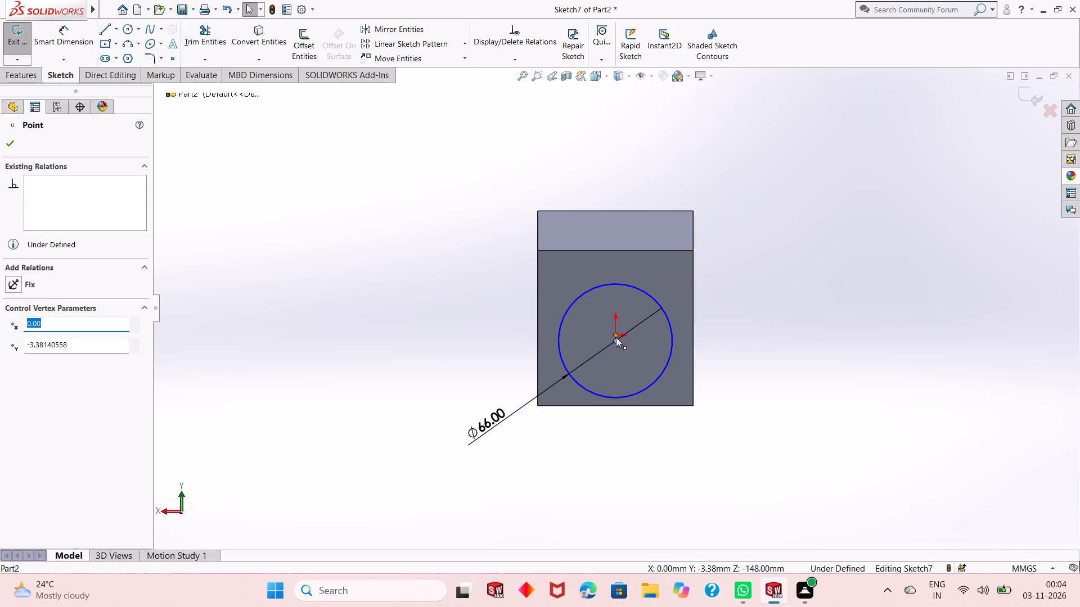
ctrl+click(615, 337)
click(670, 282)
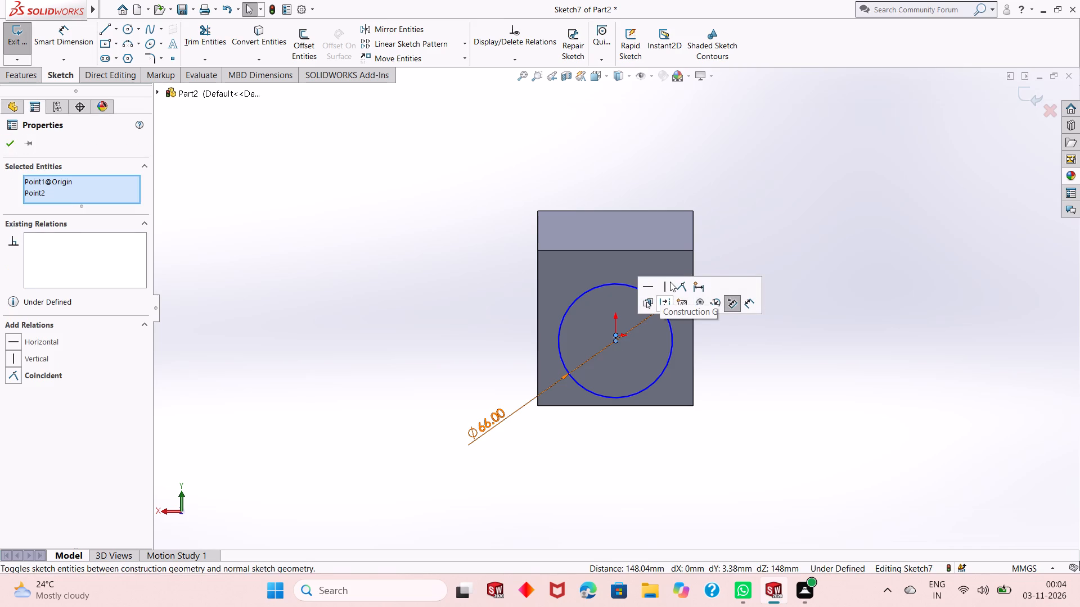
click(10, 146)
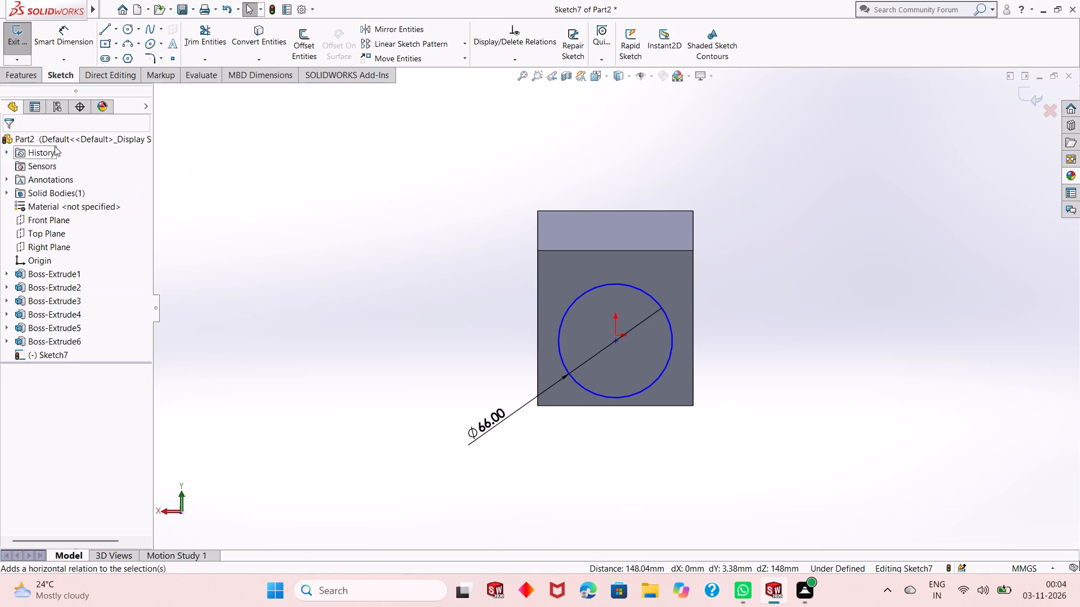
Show hidden lines and make the circle tangent to the circular edge of the largest cylinder behind it.
click(626, 80)
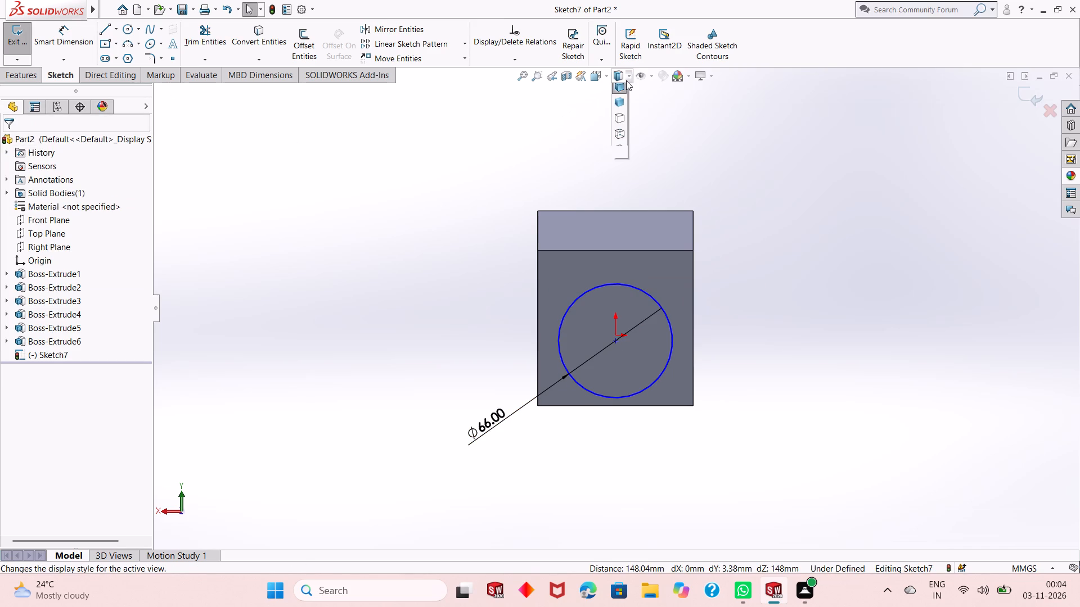
click(625, 140)
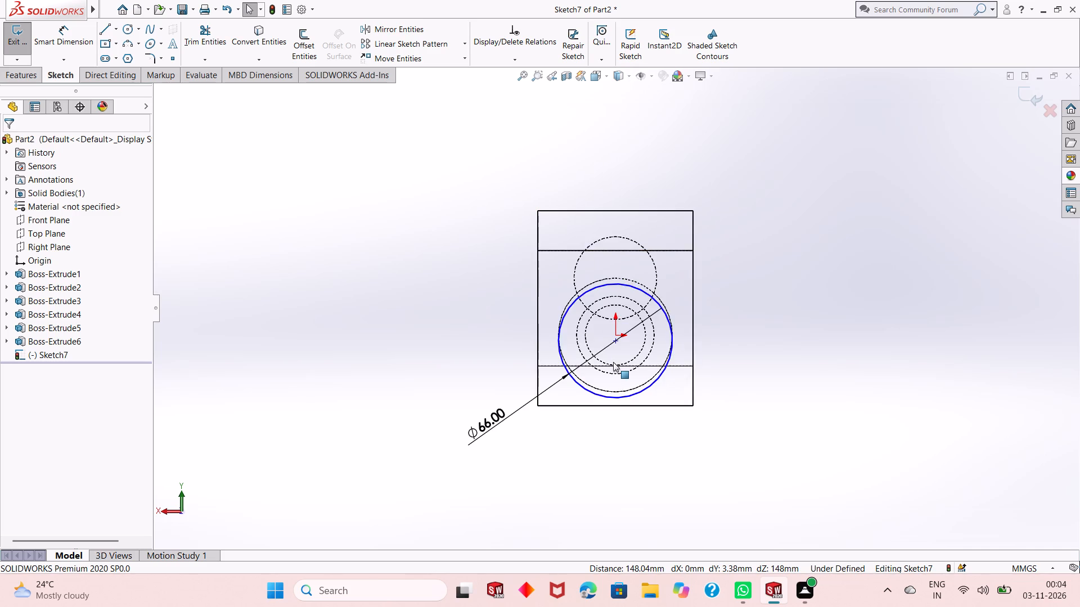
scroll(613, 362, down, 2)
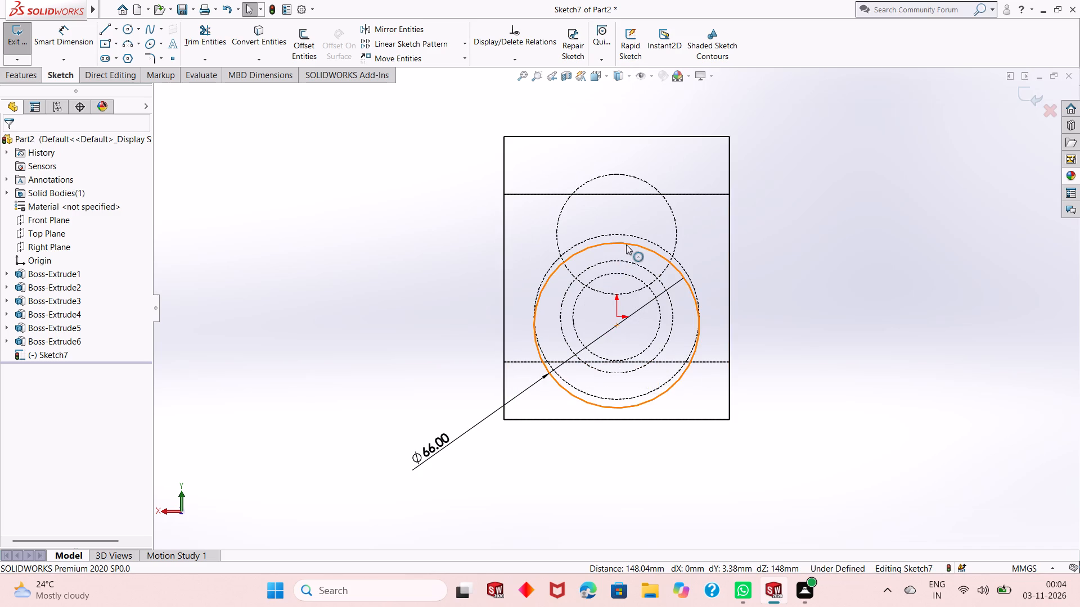
click(626, 244)
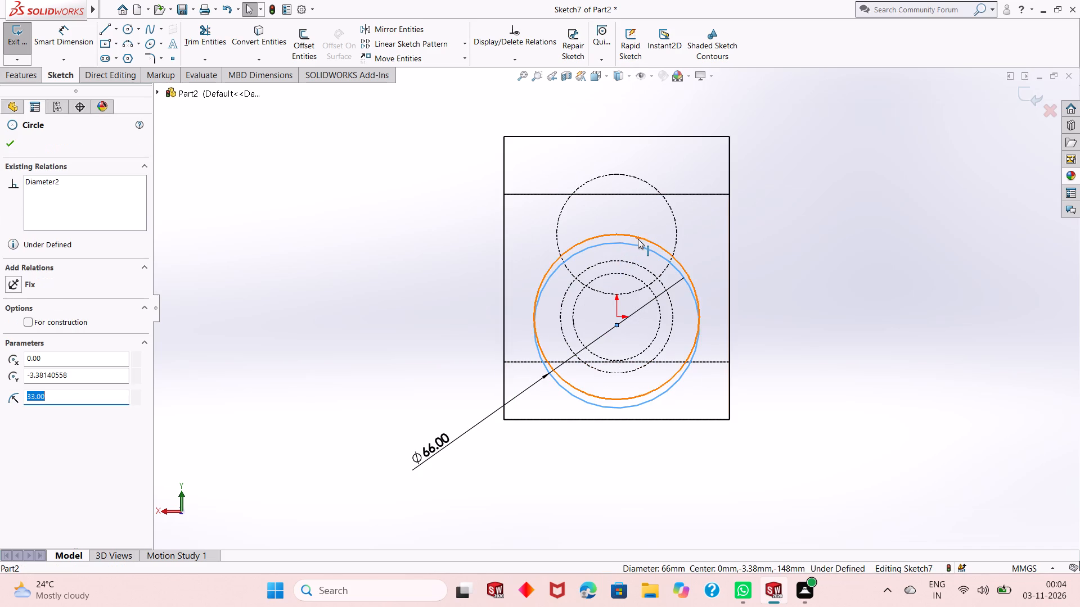
ctrl+click(638, 239)
click(686, 188)
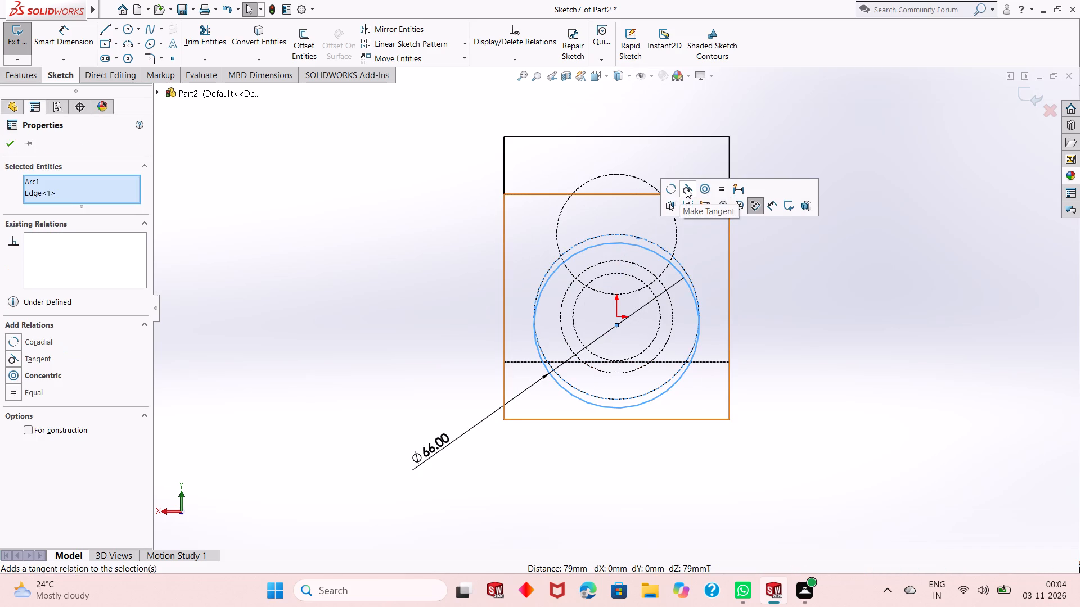
click(10, 143)
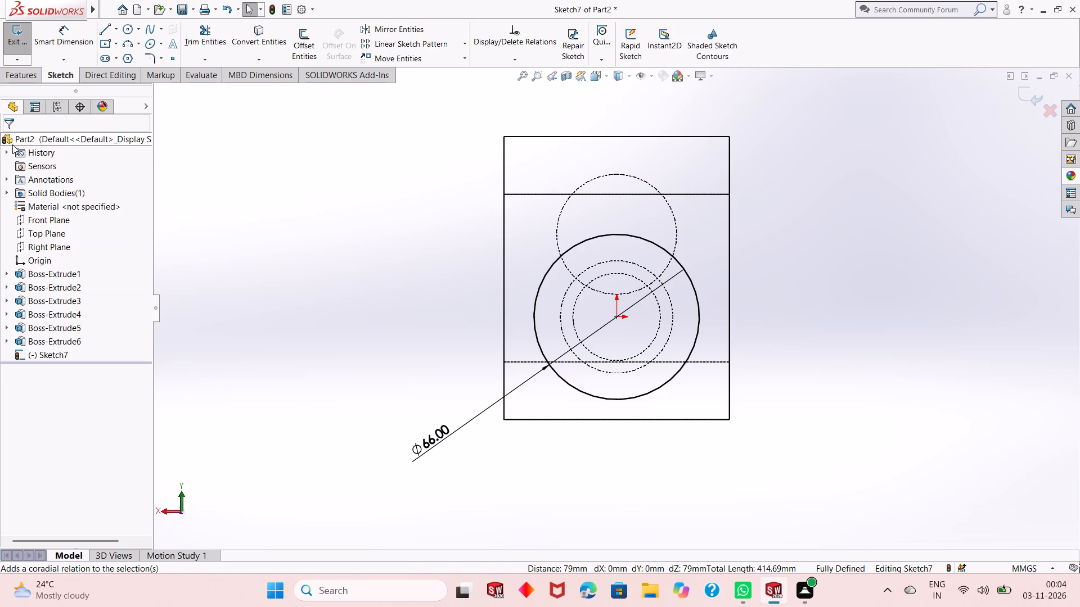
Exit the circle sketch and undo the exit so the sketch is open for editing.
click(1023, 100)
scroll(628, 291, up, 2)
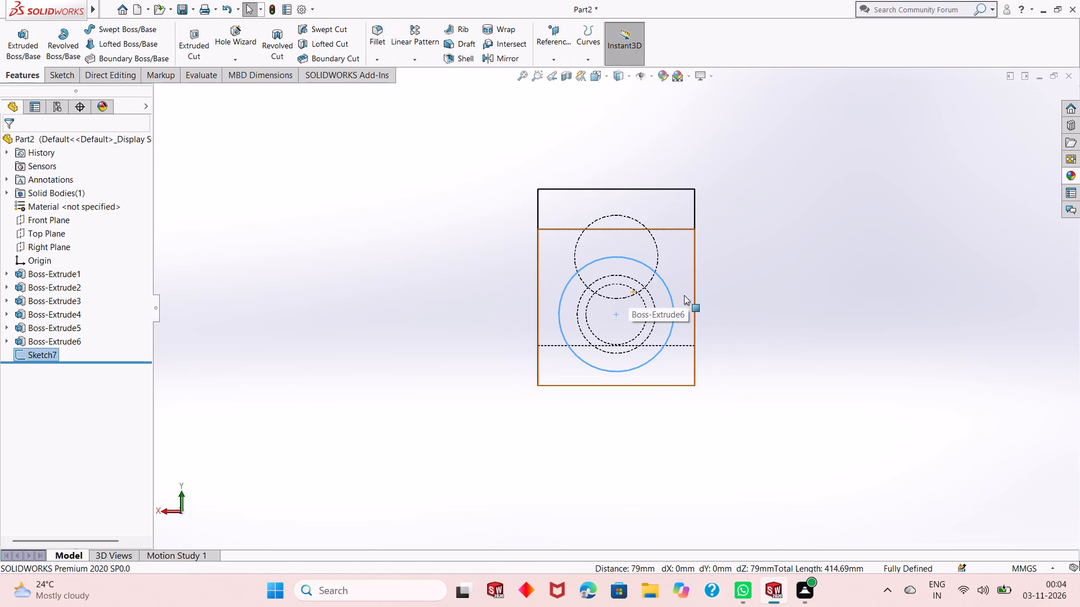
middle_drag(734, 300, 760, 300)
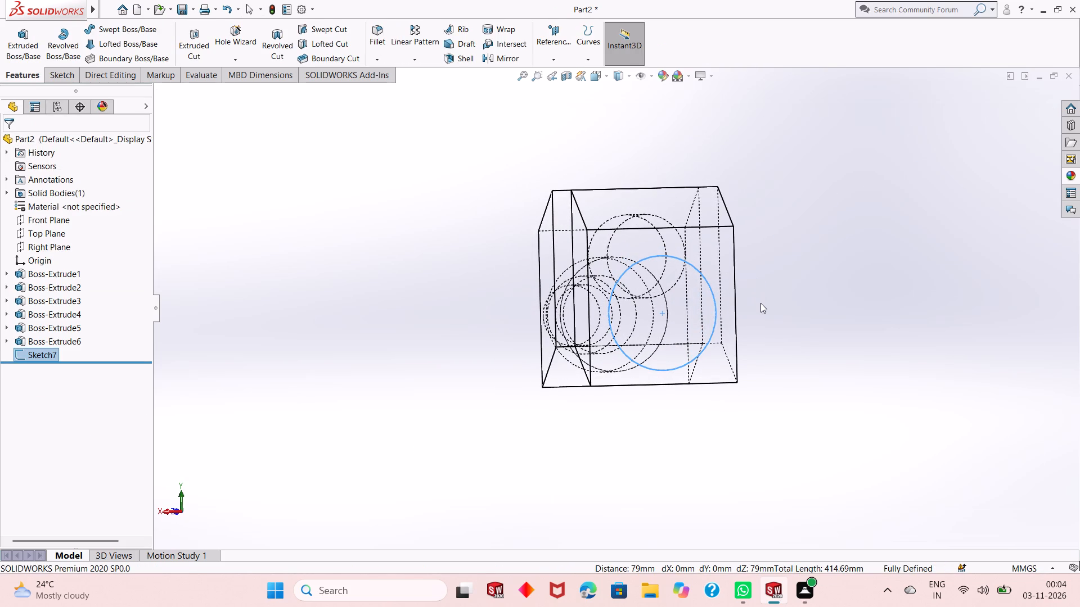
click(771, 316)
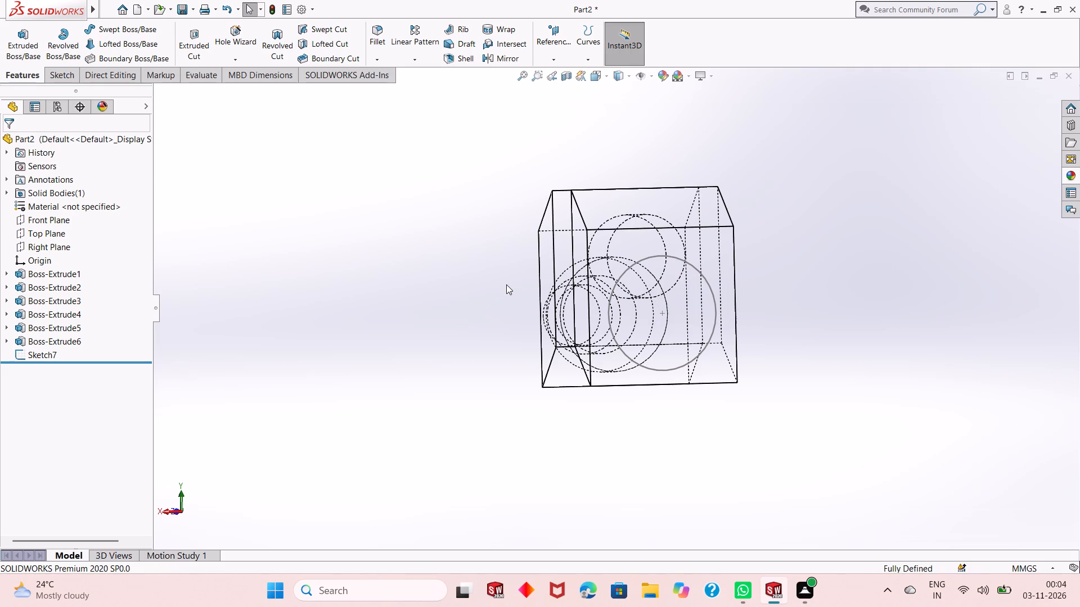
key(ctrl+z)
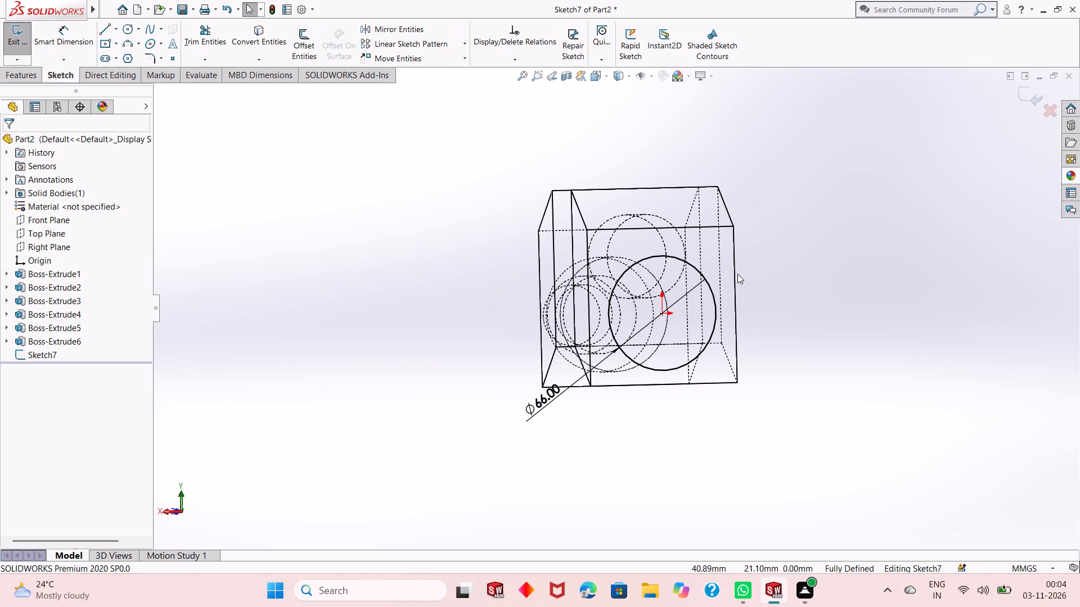
Set the display style back to Shaded With Edges.
click(614, 73)
click(616, 94)
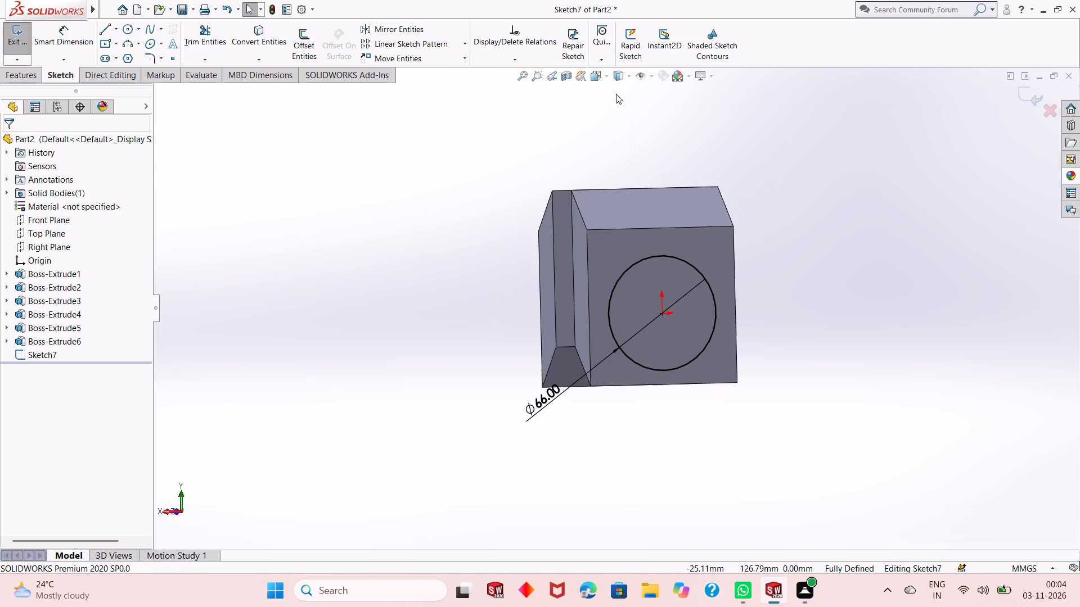
Extrude the 66 mm circle outward from the second block's end face to a blind depth of 23 mm.
click(28, 75)
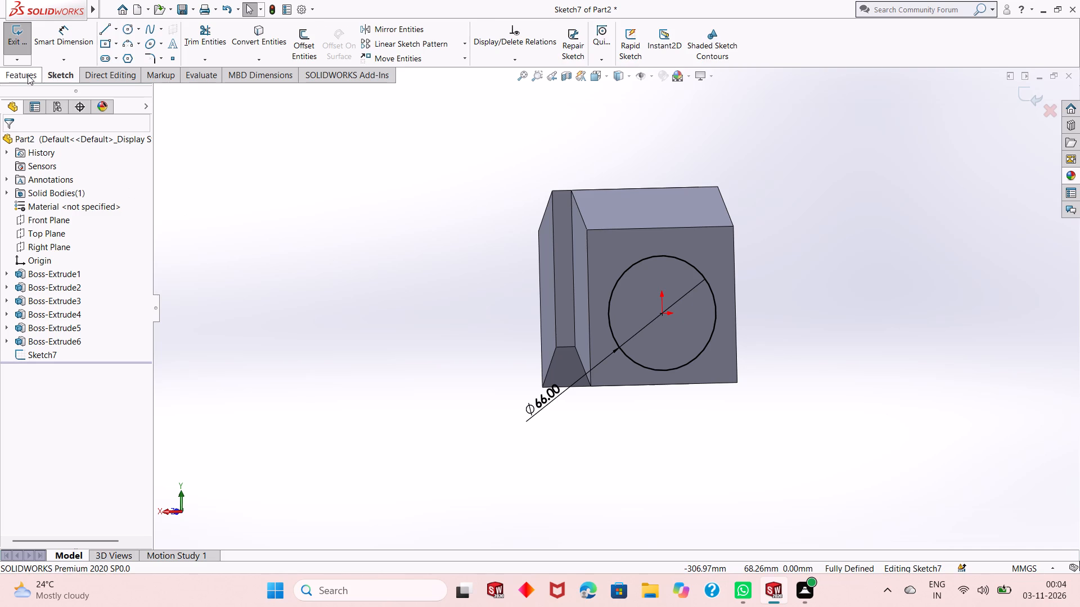
click(28, 52)
middle_drag(384, 293, 393, 295)
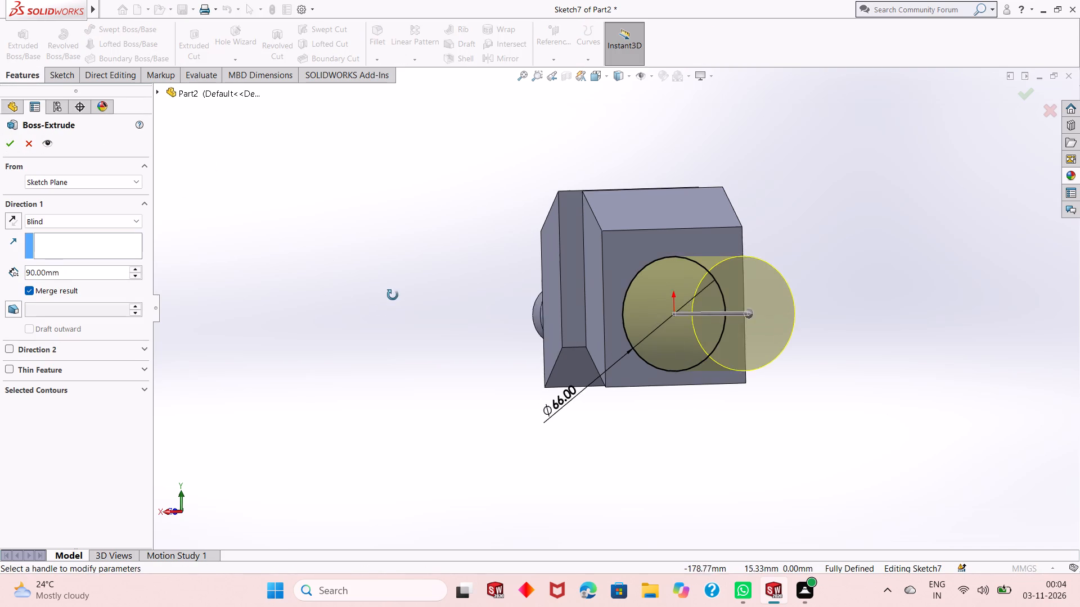
middle_drag(393, 295, 402, 302)
double_click(75, 273)
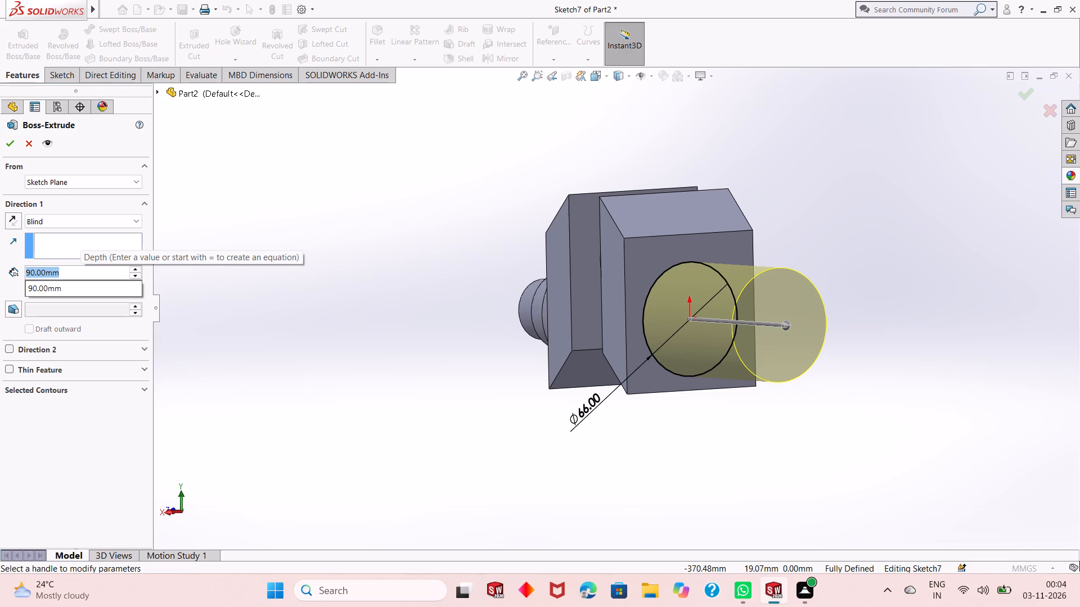
text(23)
key(Return)
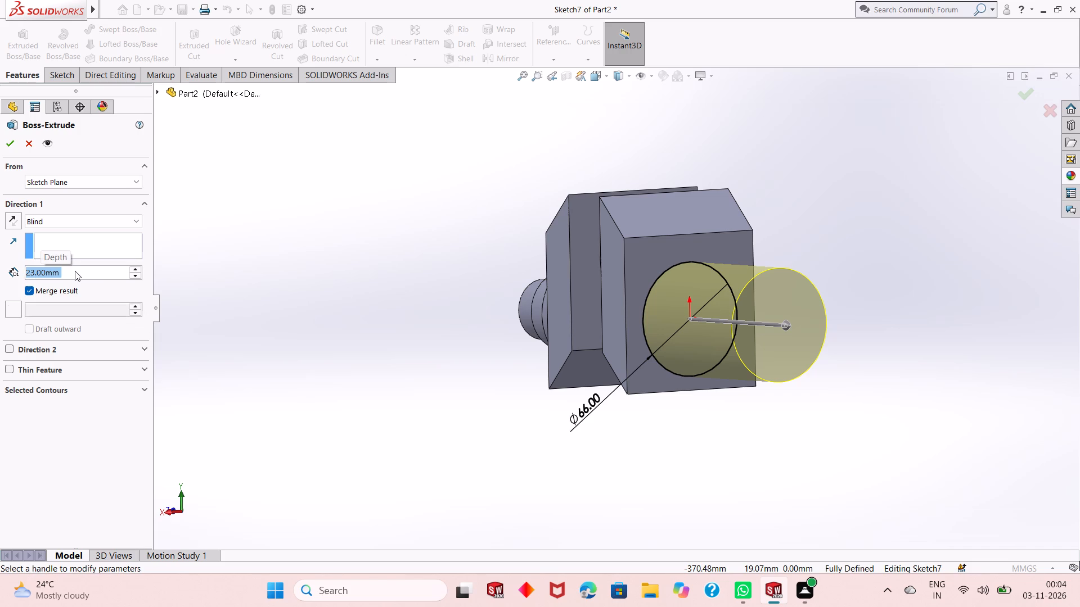
click(10, 144)
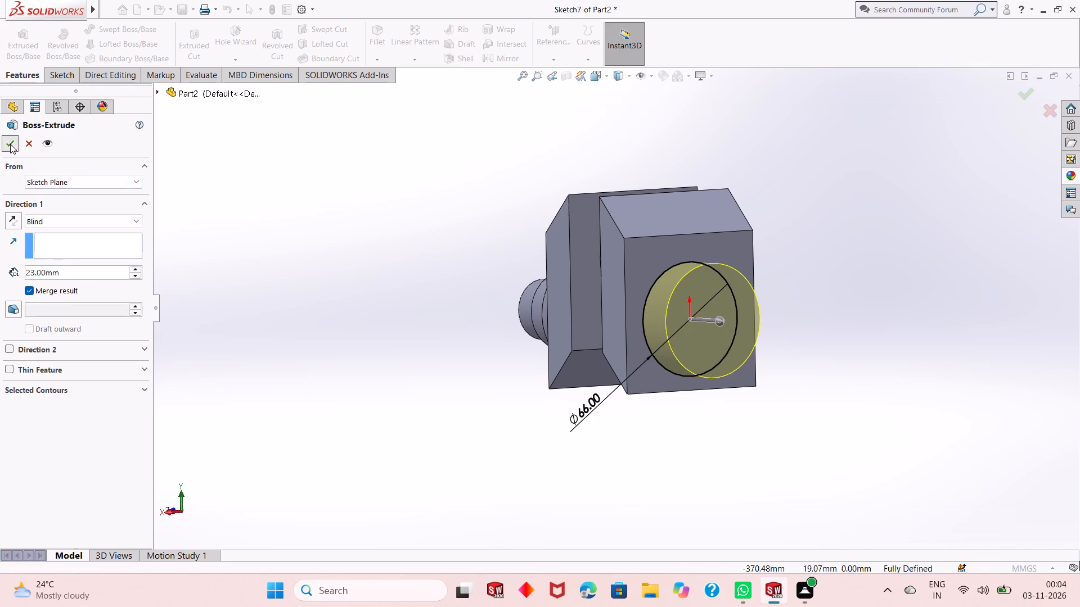
click(374, 381)
Start a new sketch on the Right Plane, viewed face-on.
middle_drag(380, 381, 459, 362)
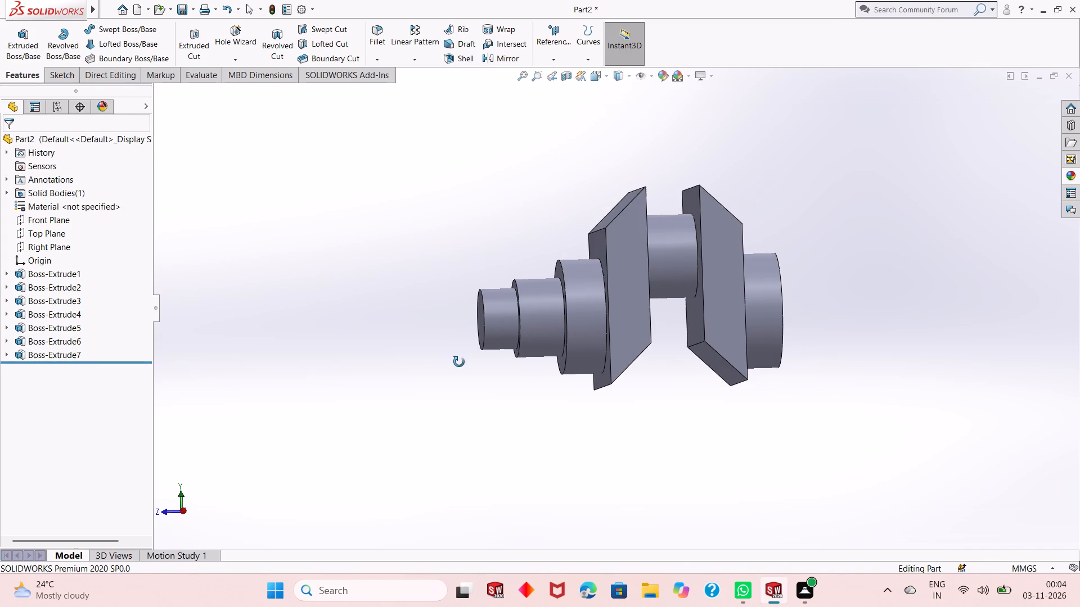
middle_drag(459, 362, 436, 378)
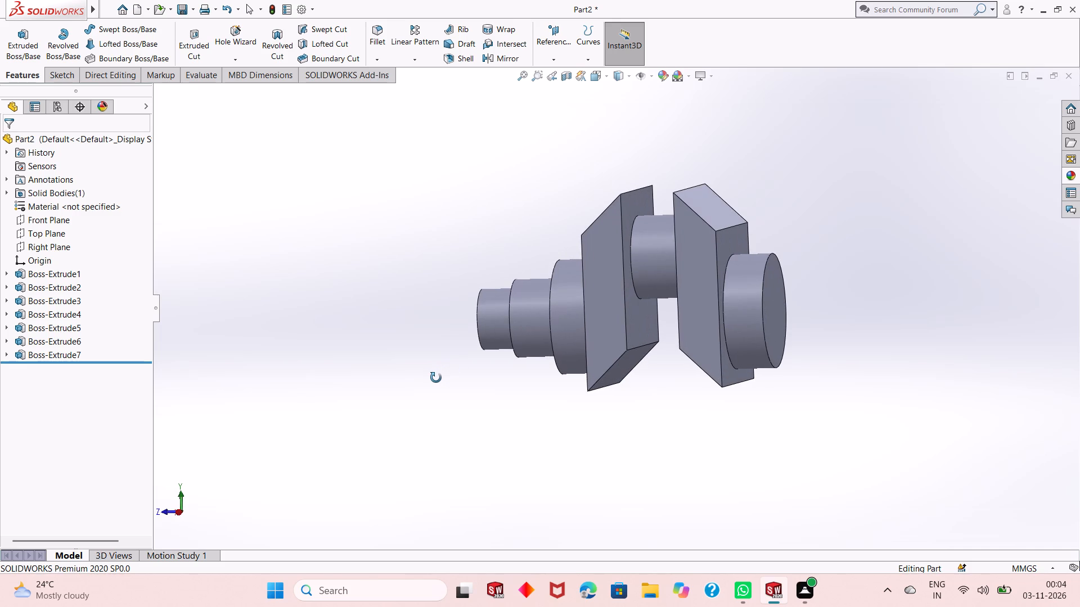
middle_drag(436, 378, 420, 386)
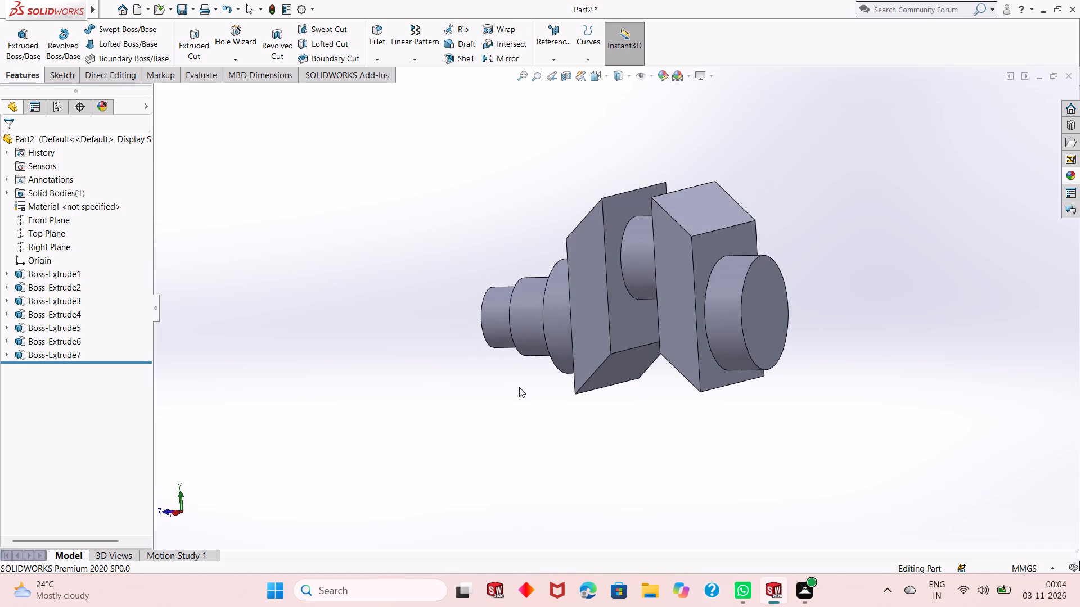
scroll(602, 427, down, 1)
scroll(476, 437, up, 3)
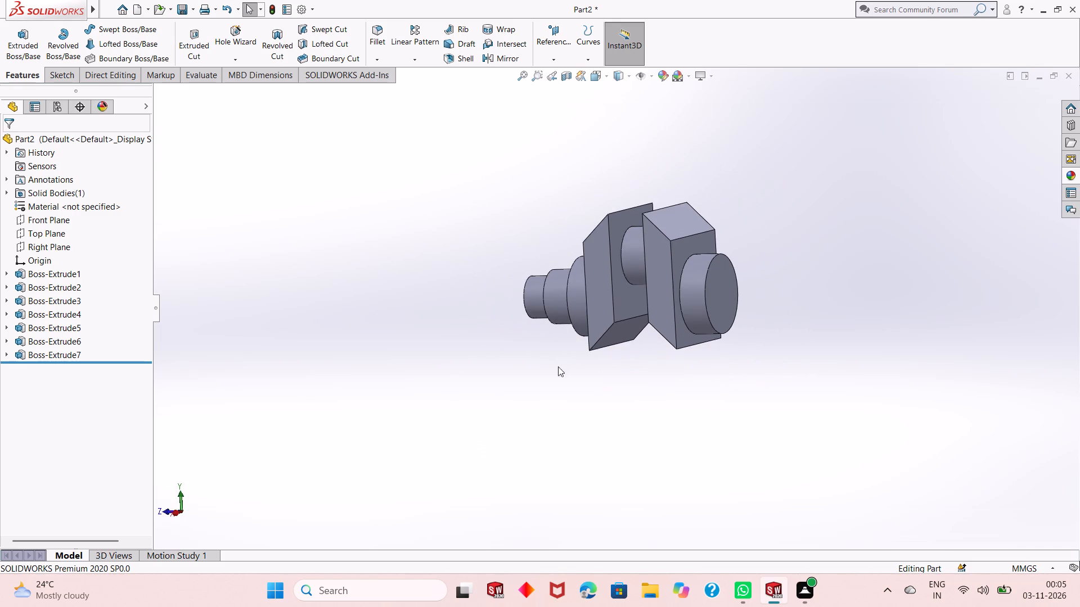
scroll(762, 239, down, 3)
middle_drag(615, 438, 654, 432)
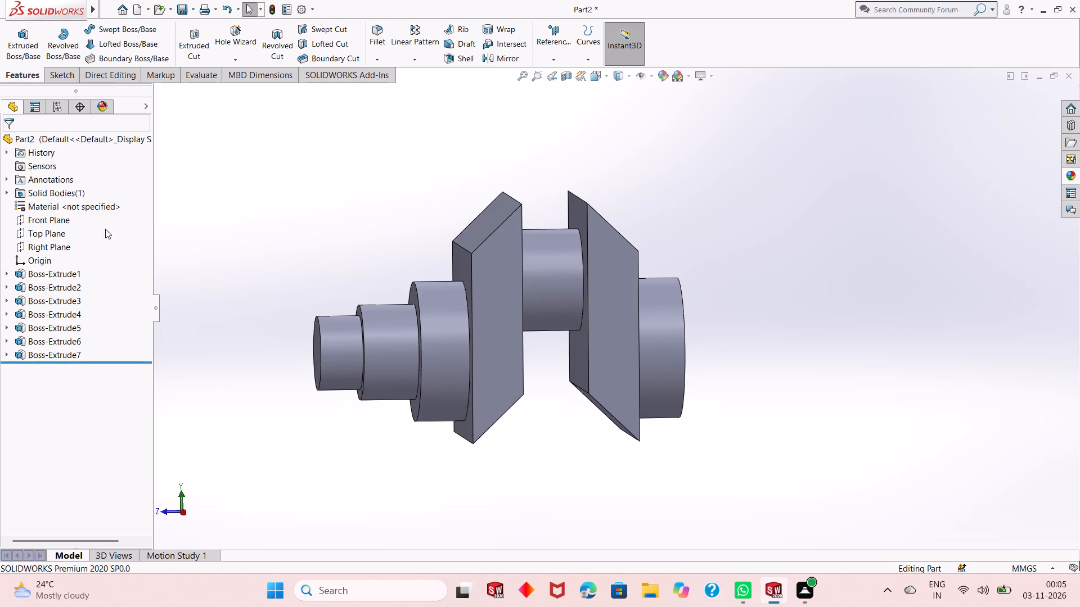
click(62, 244)
click(71, 224)
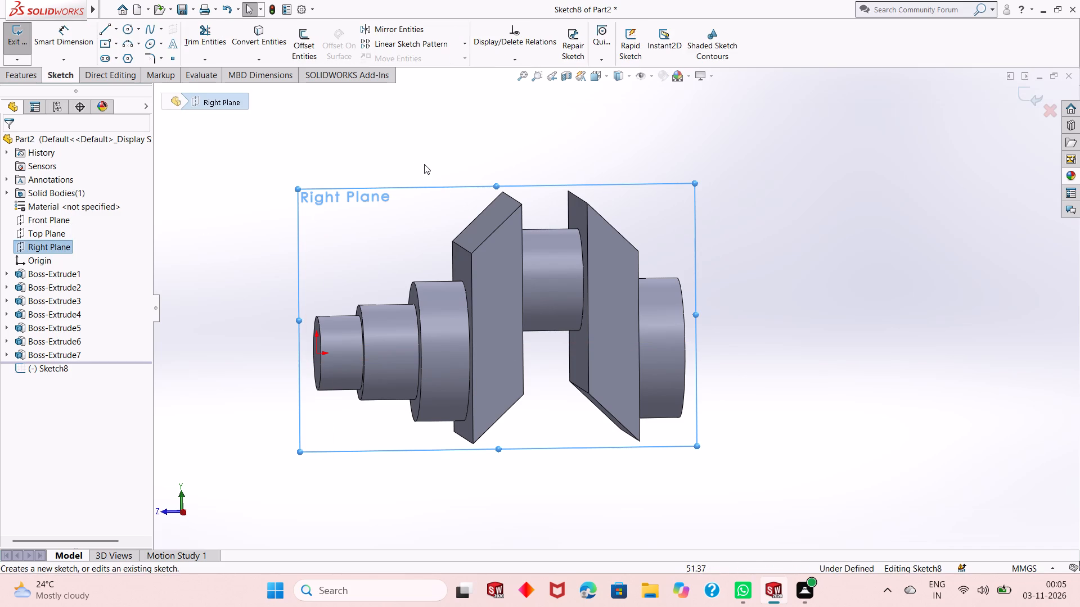
key(ctrl+8)
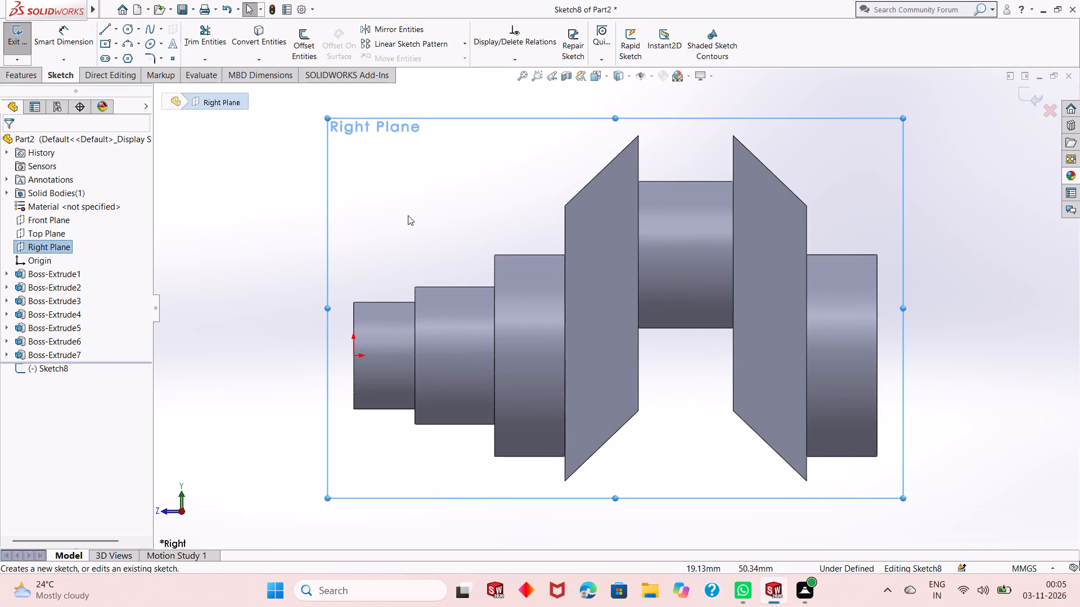
Sketch a vertical line about 49 mm long upward from the centre of the new cylinder's end edge.
scroll(344, 293, up, 5)
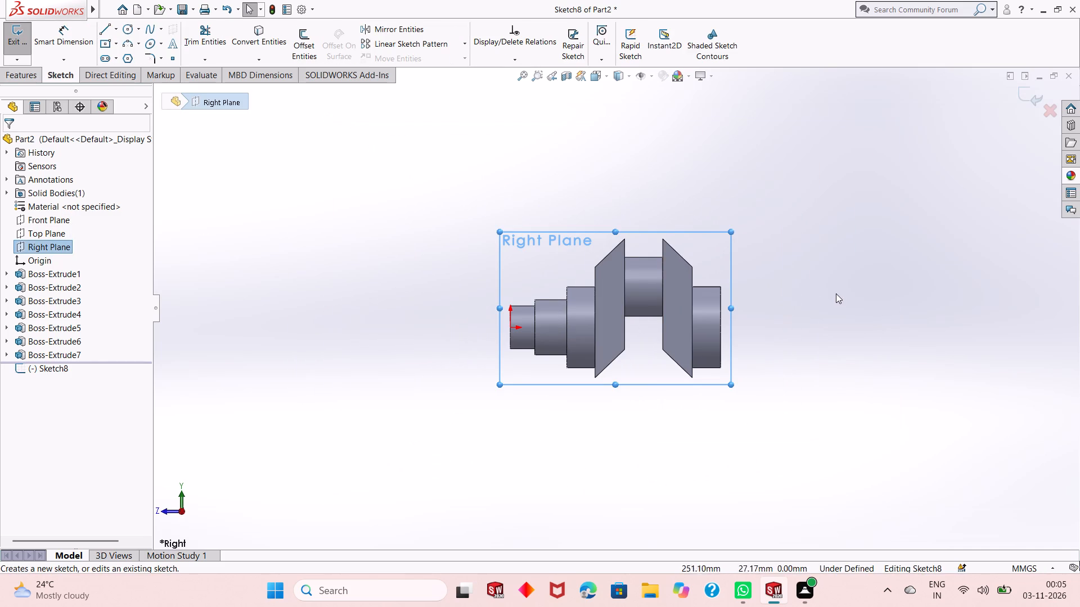
scroll(839, 293, down, 2)
scroll(512, 337, up, 1)
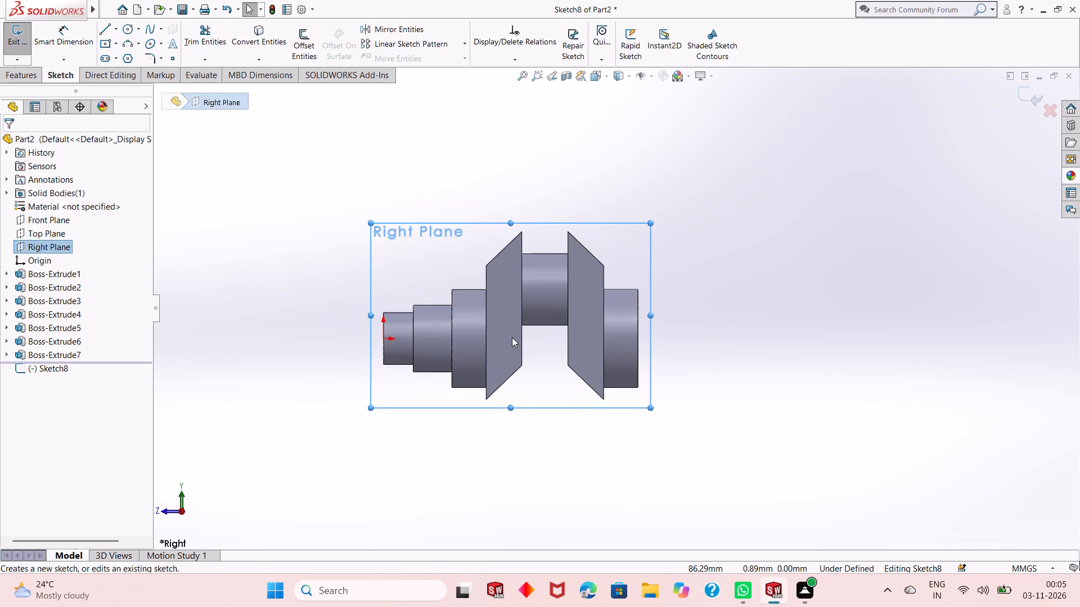
scroll(512, 337, up, 1)
scroll(714, 319, down, 1)
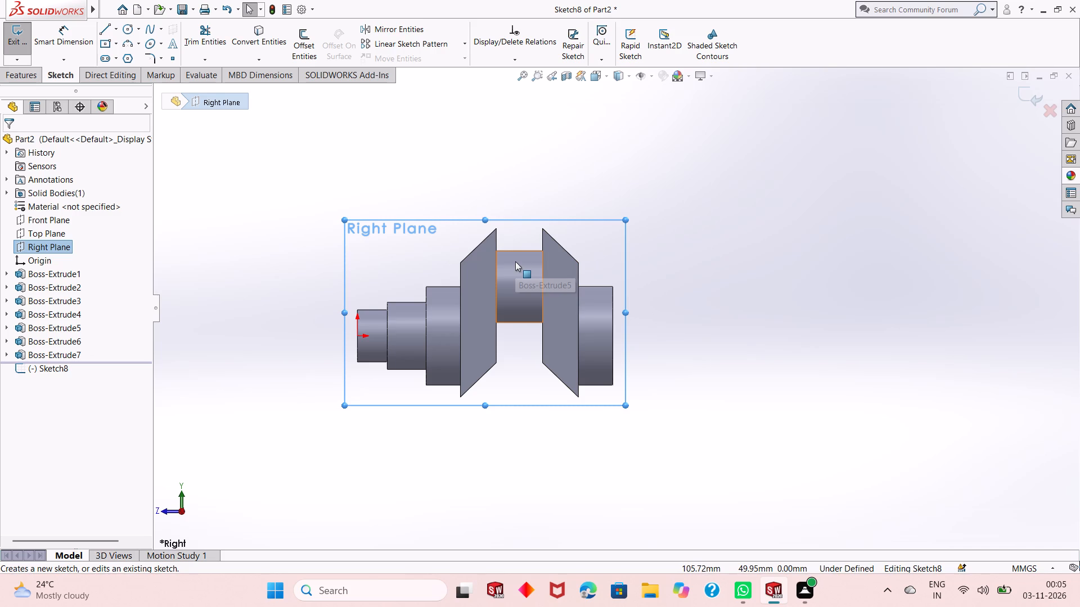
click(276, 148)
click(107, 30)
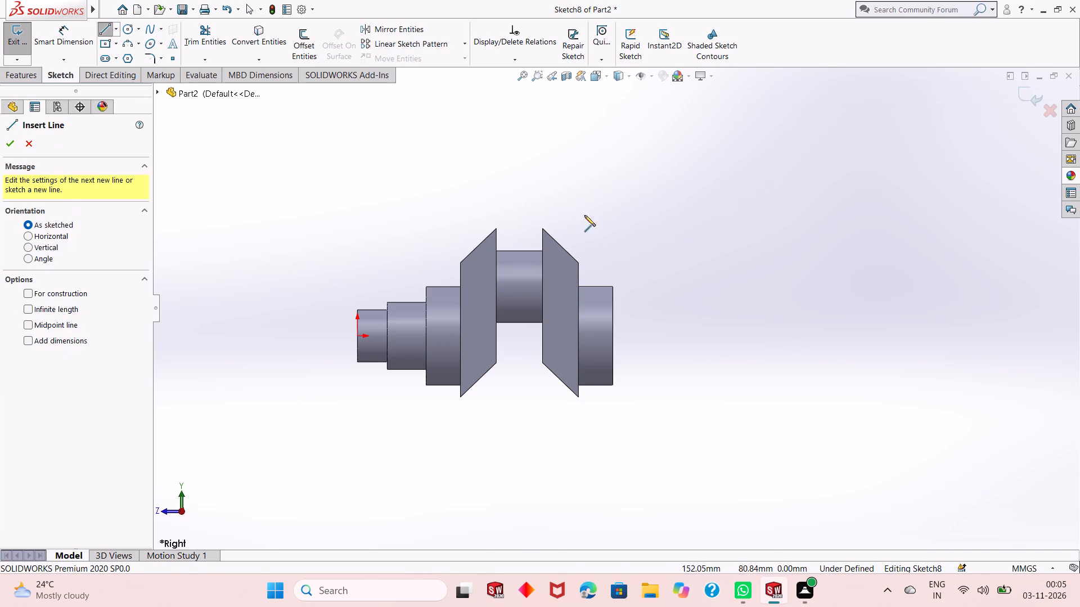
click(613, 337)
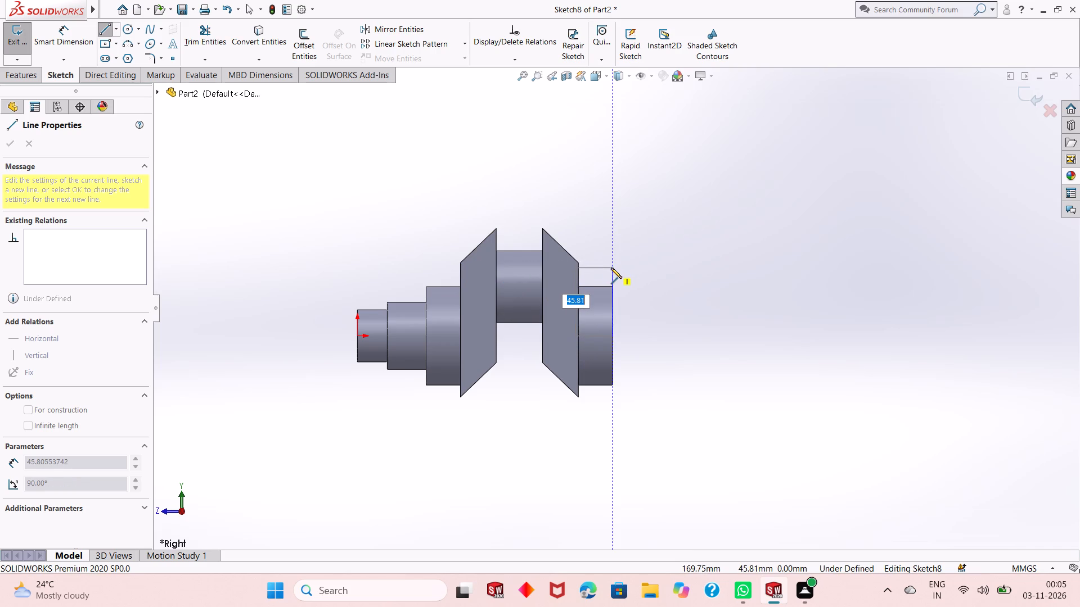
click(613, 262)
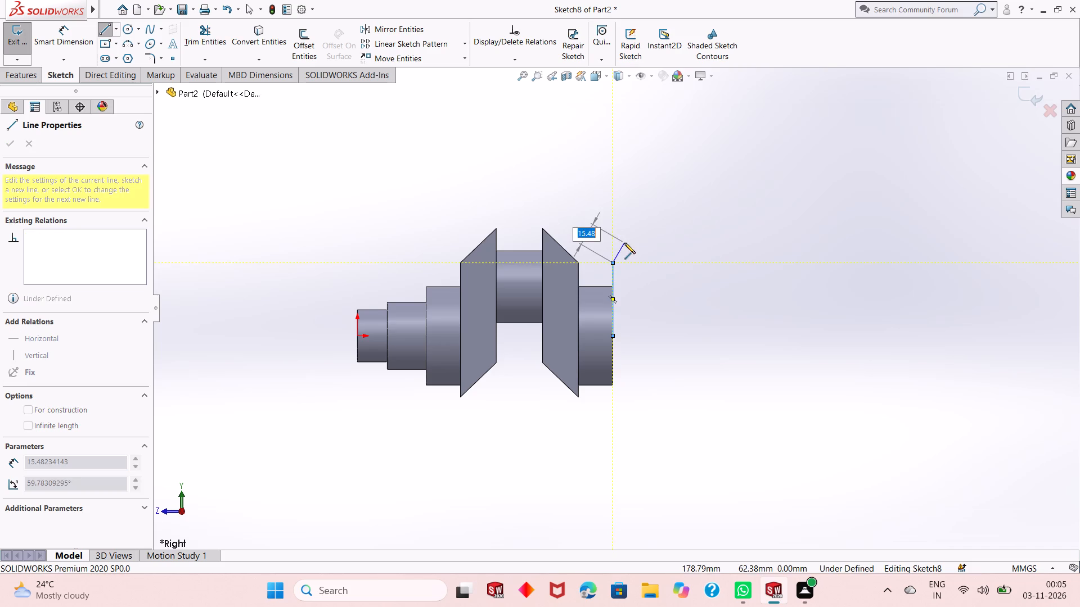
right_click(620, 211)
click(637, 219)
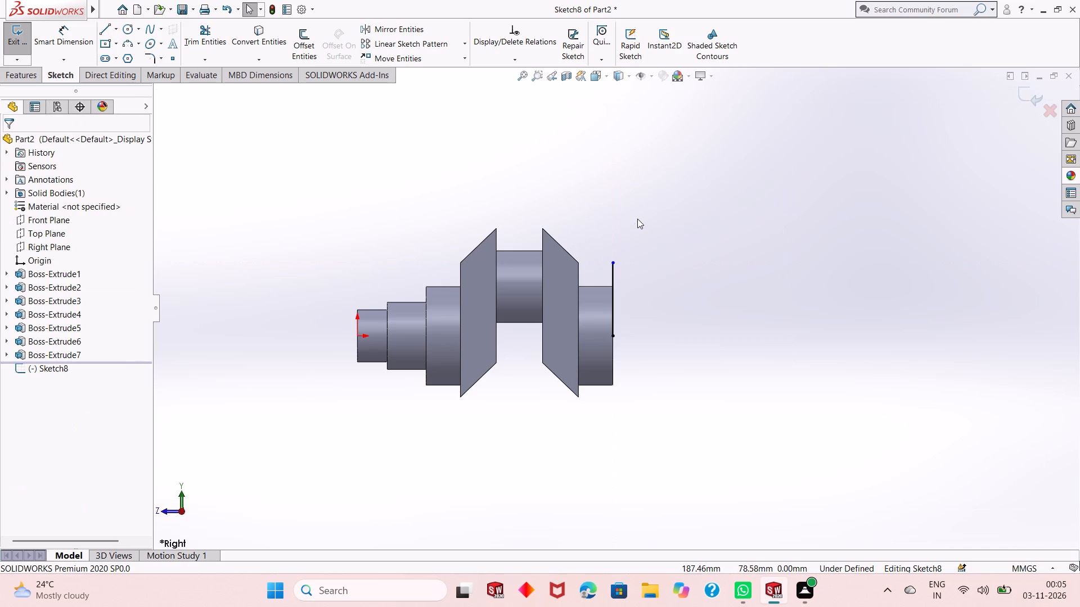
Sketch a vertical line about 41 mm long downward from the first line's lower endpoint.
click(103, 31)
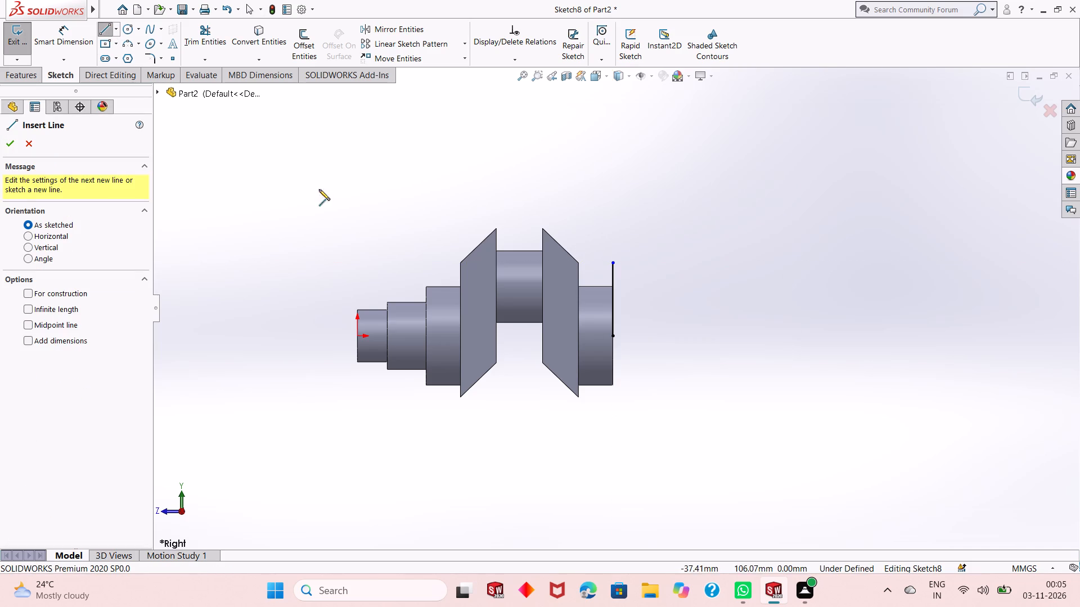
click(613, 334)
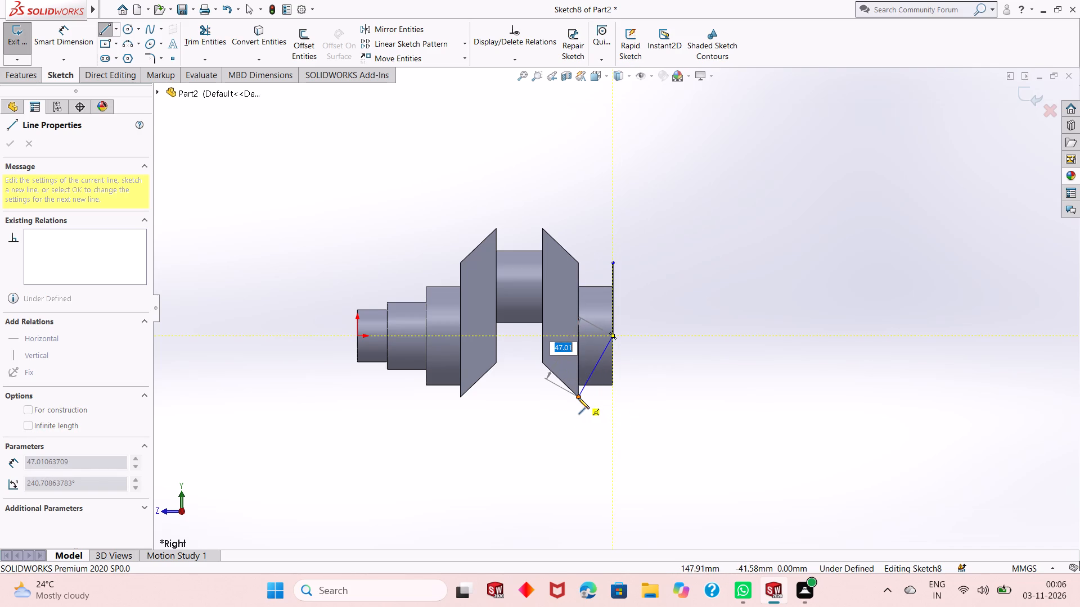
click(613, 397)
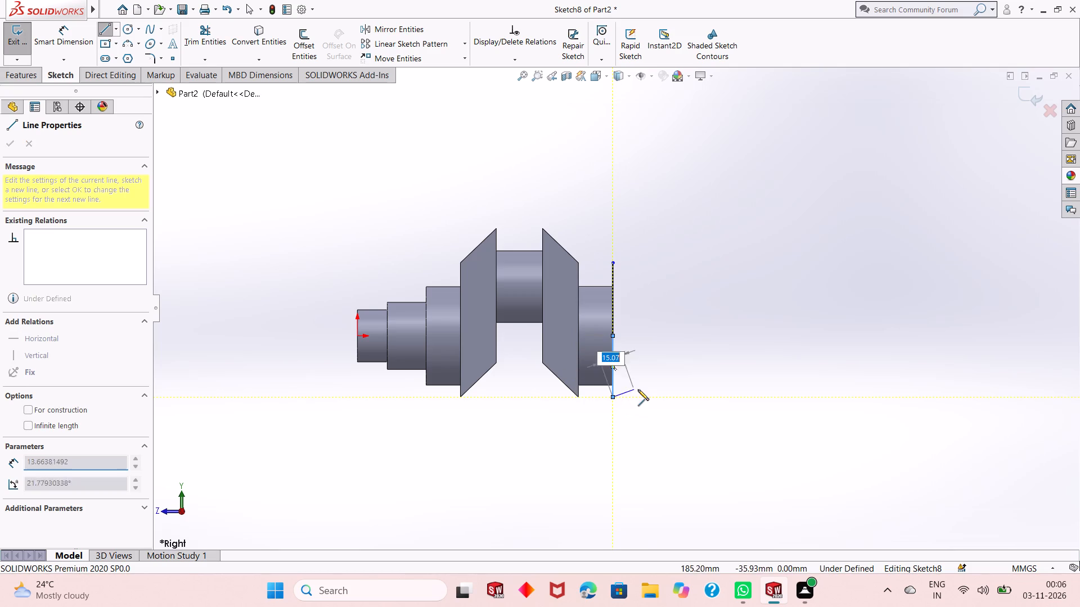
right_click(659, 392)
click(677, 400)
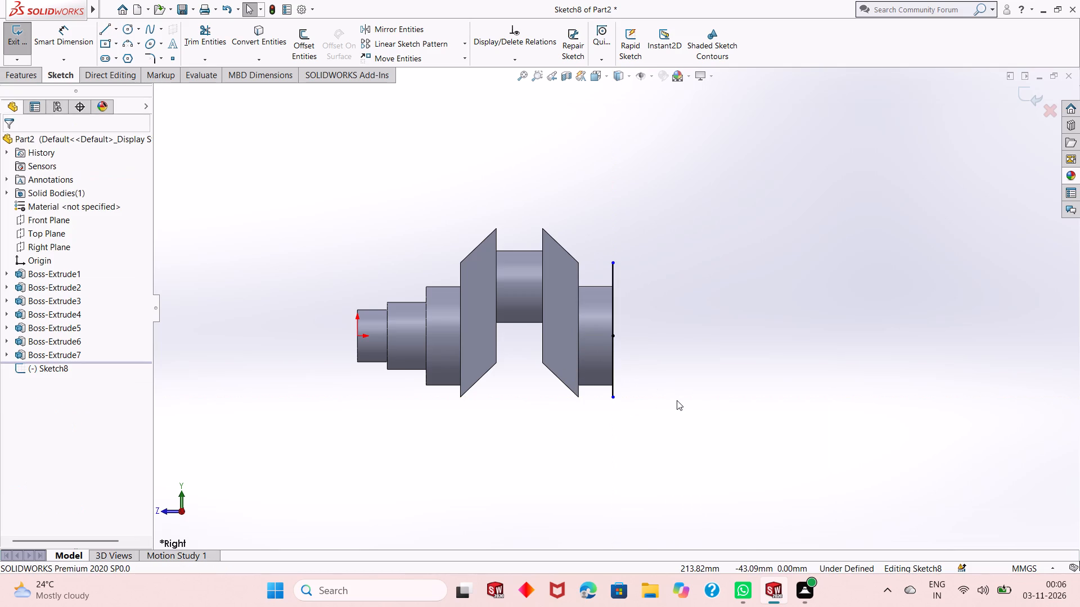
From the upper line's top endpoint, sketch a slanted line outward and upward, followed by a 90 mm vertical line downward.
click(102, 30)
click(614, 264)
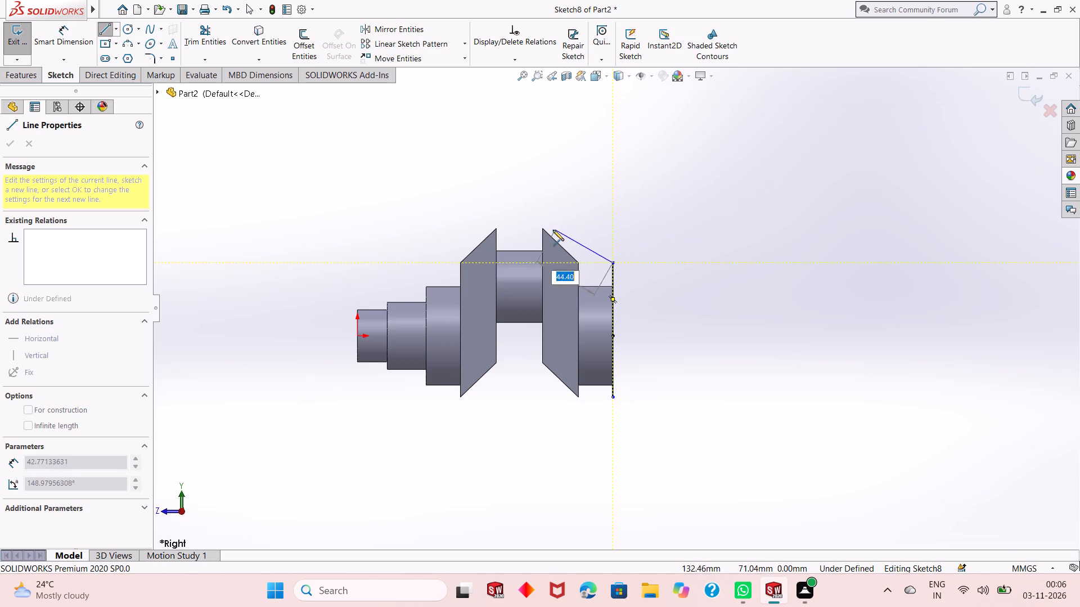
click(642, 227)
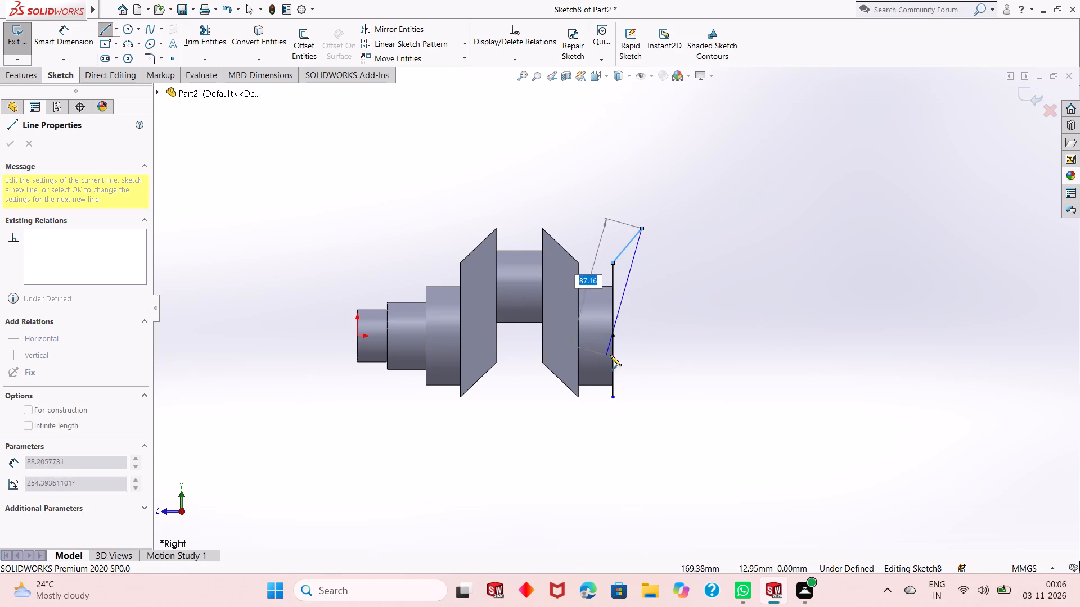
click(643, 361)
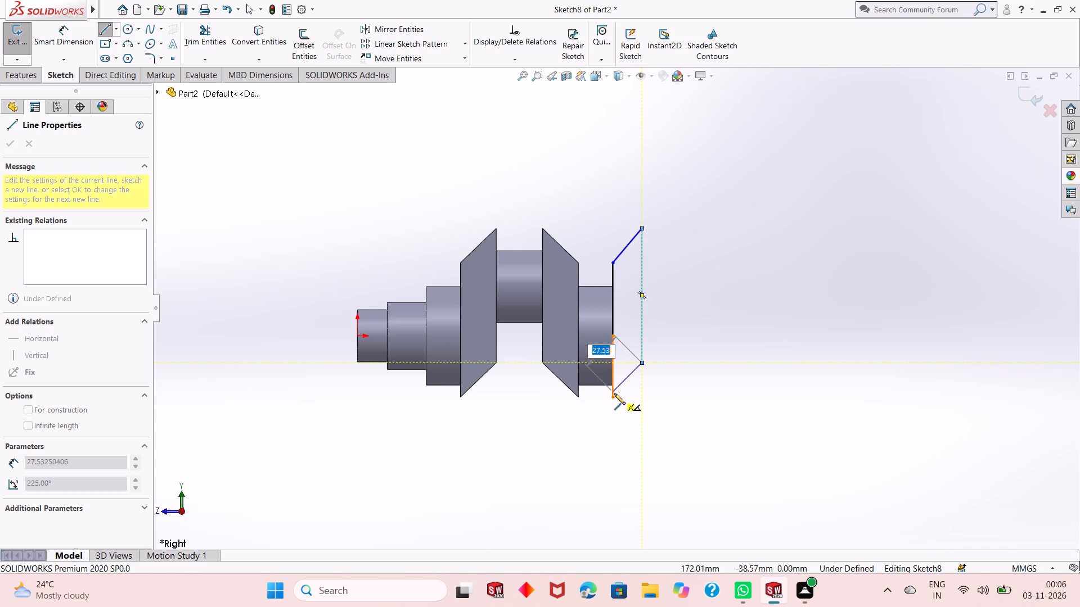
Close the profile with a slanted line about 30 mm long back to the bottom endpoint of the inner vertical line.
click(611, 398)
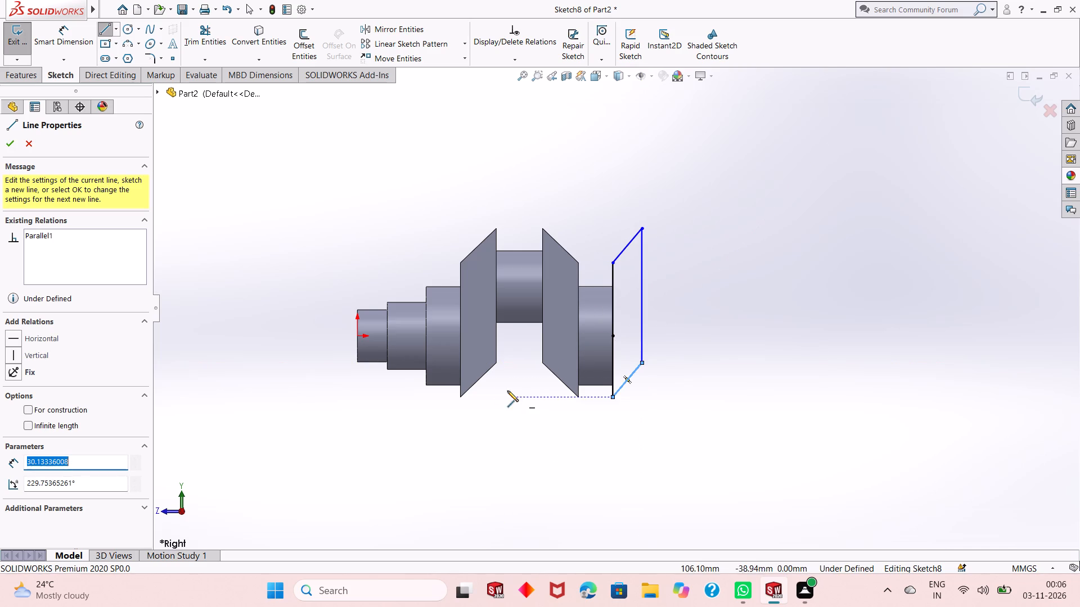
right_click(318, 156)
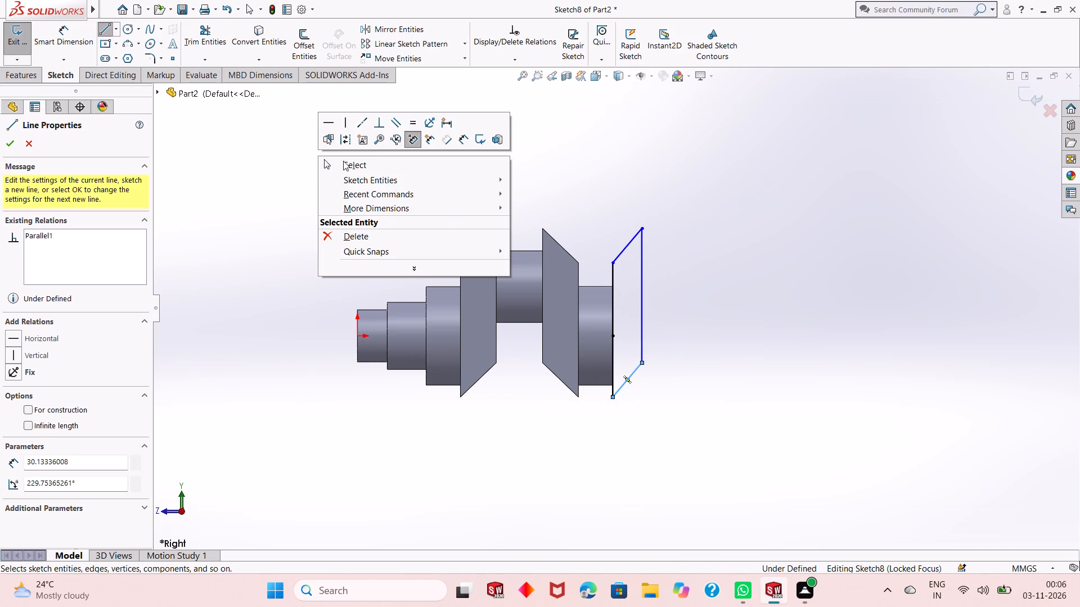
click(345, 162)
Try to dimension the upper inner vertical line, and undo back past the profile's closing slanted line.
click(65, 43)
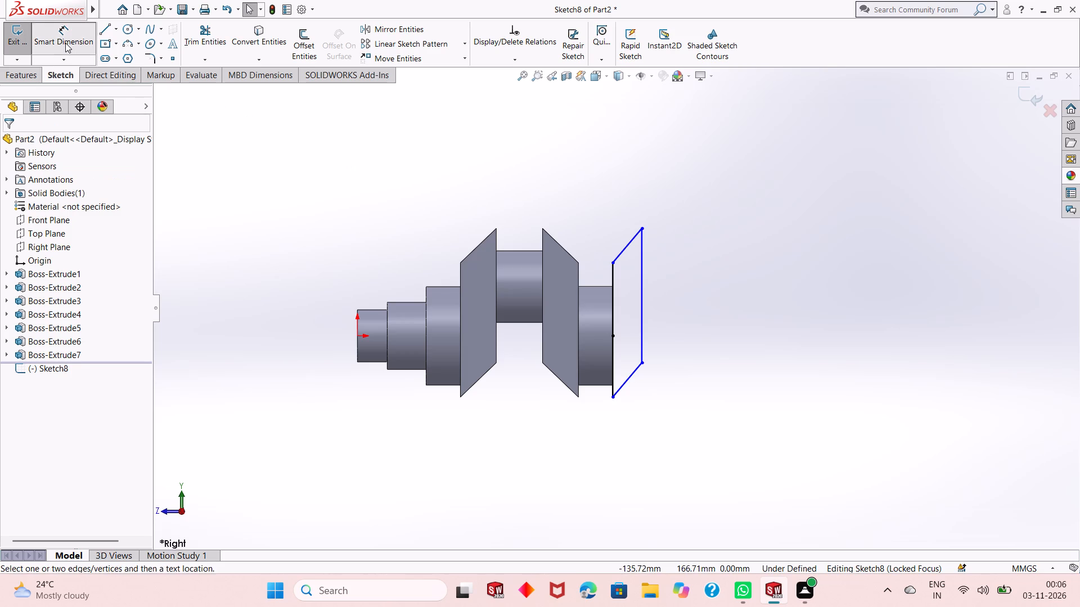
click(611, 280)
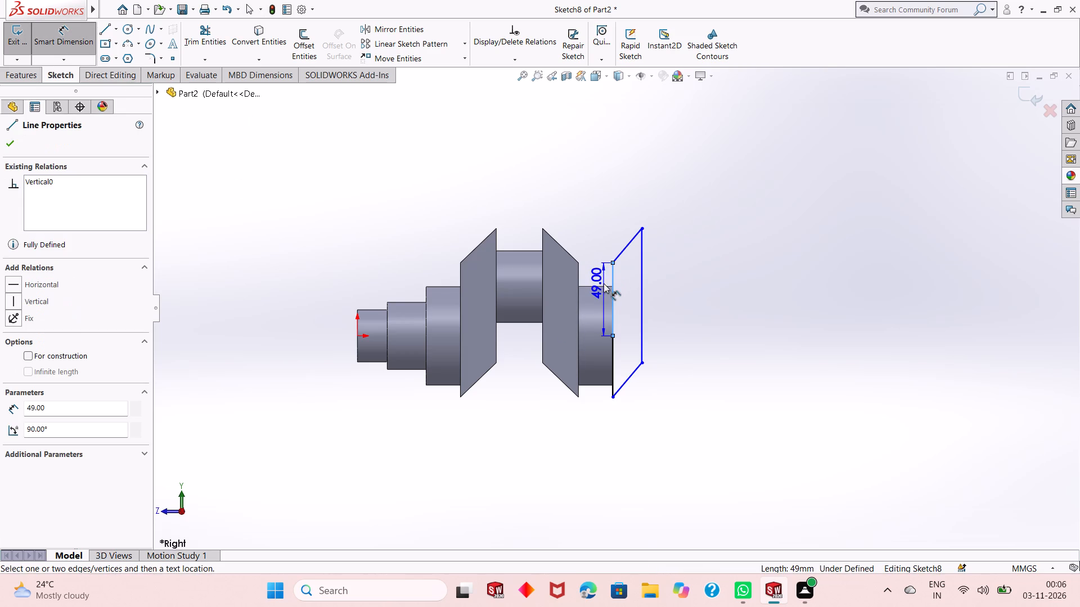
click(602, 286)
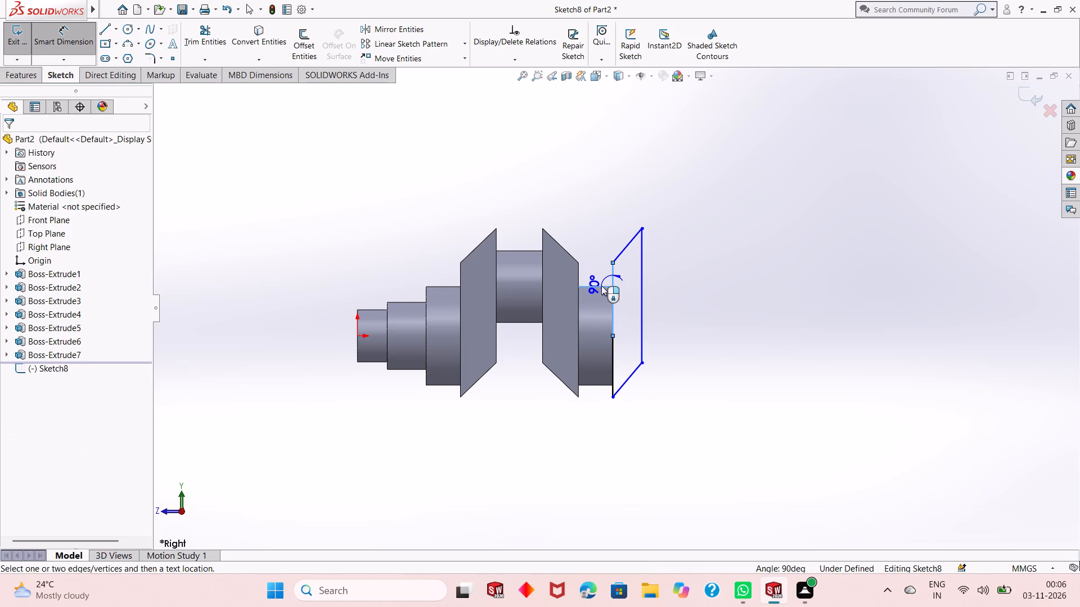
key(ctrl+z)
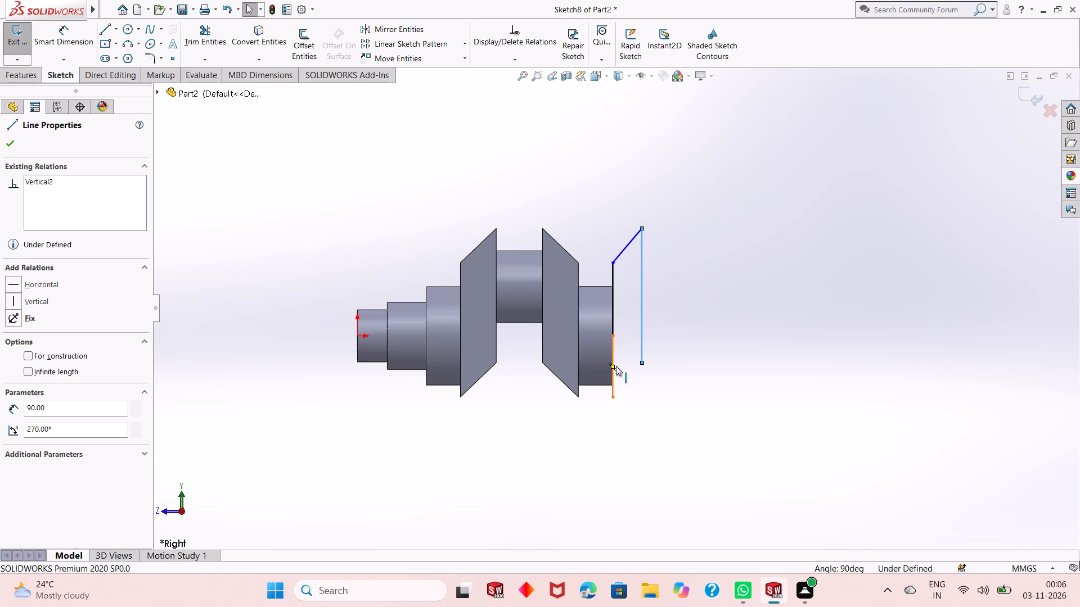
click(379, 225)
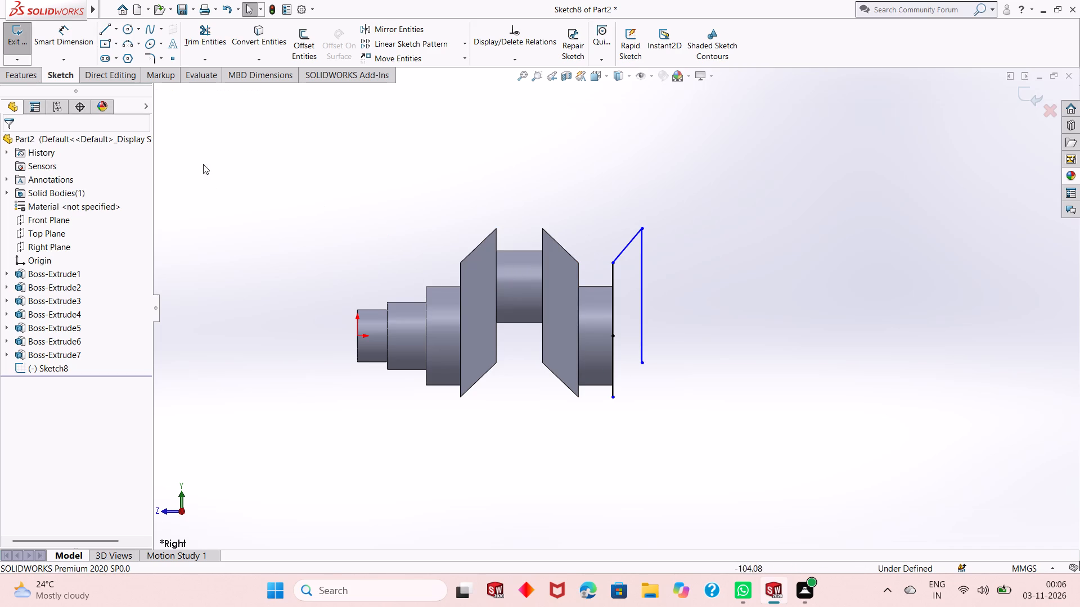
Close the block profile with a slanted line about 30 mm long from the outer vertical line's lower endpoint to the inner line's bottom endpoint.
click(109, 30)
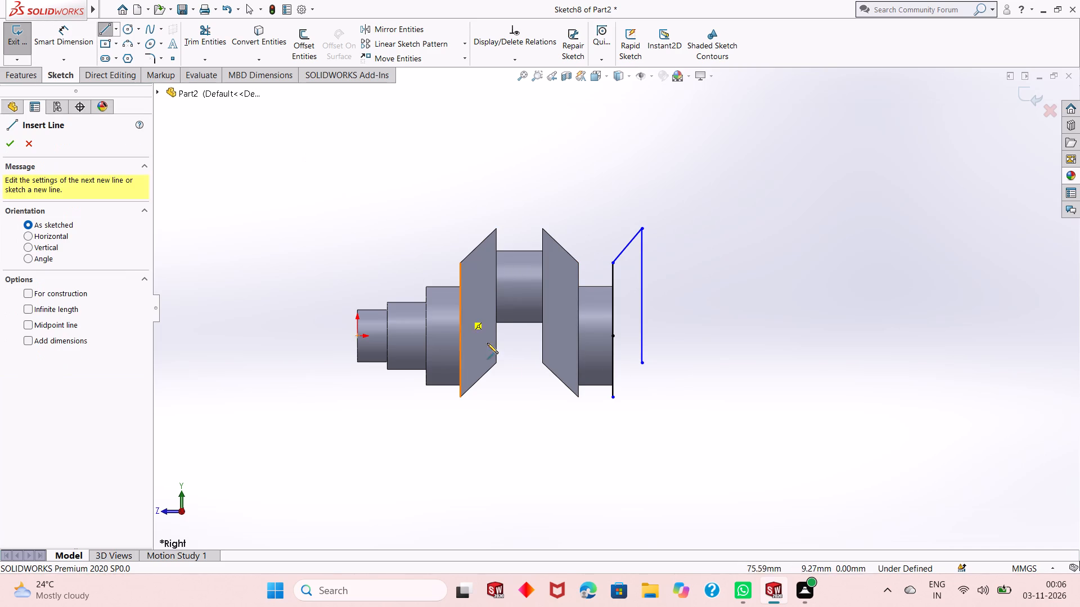
click(644, 364)
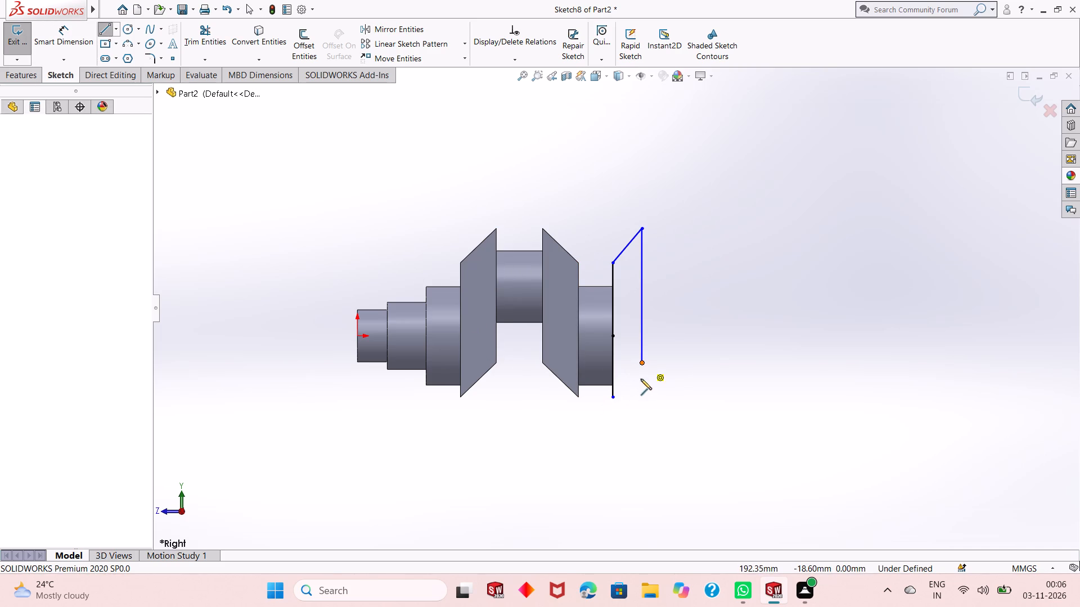
click(611, 397)
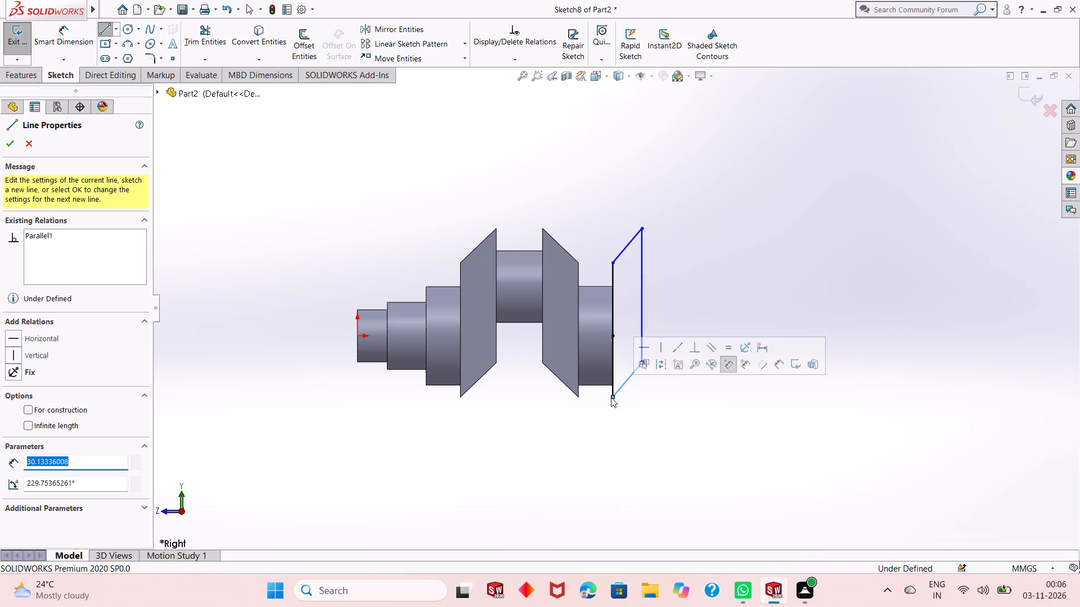
click(10, 146)
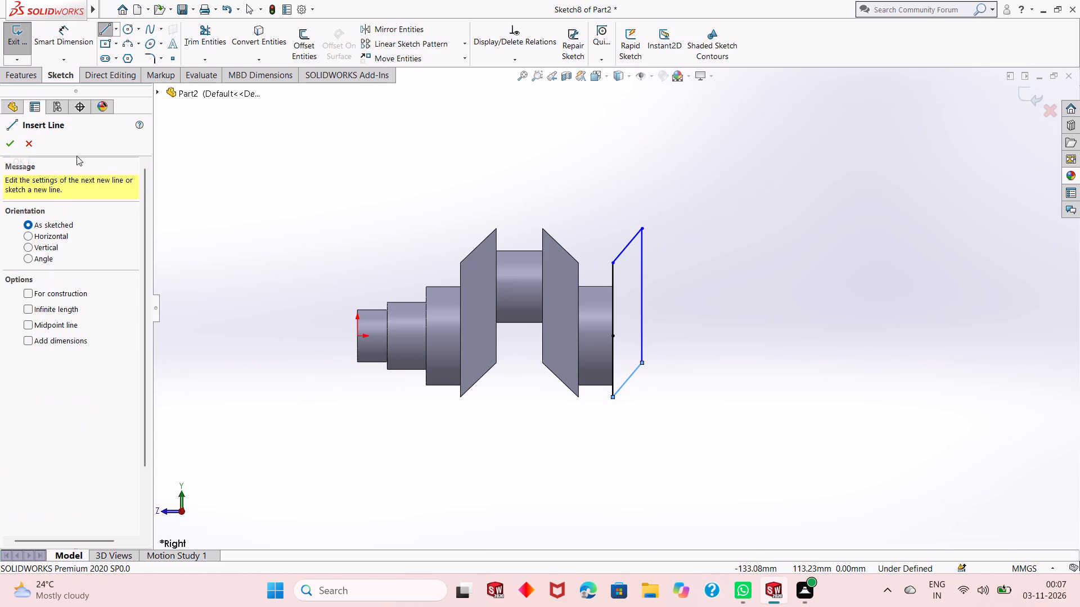
click(10, 142)
click(736, 304)
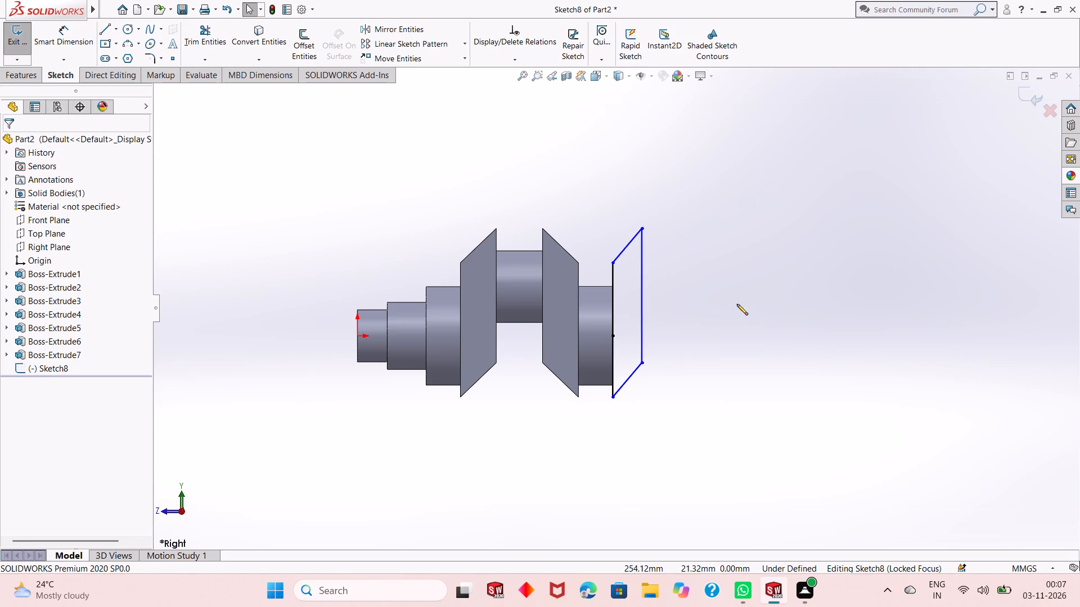
Fix the profile's bottom corner point, where the inner vertical line meets the lower slanted line.
scroll(611, 372, down, 10)
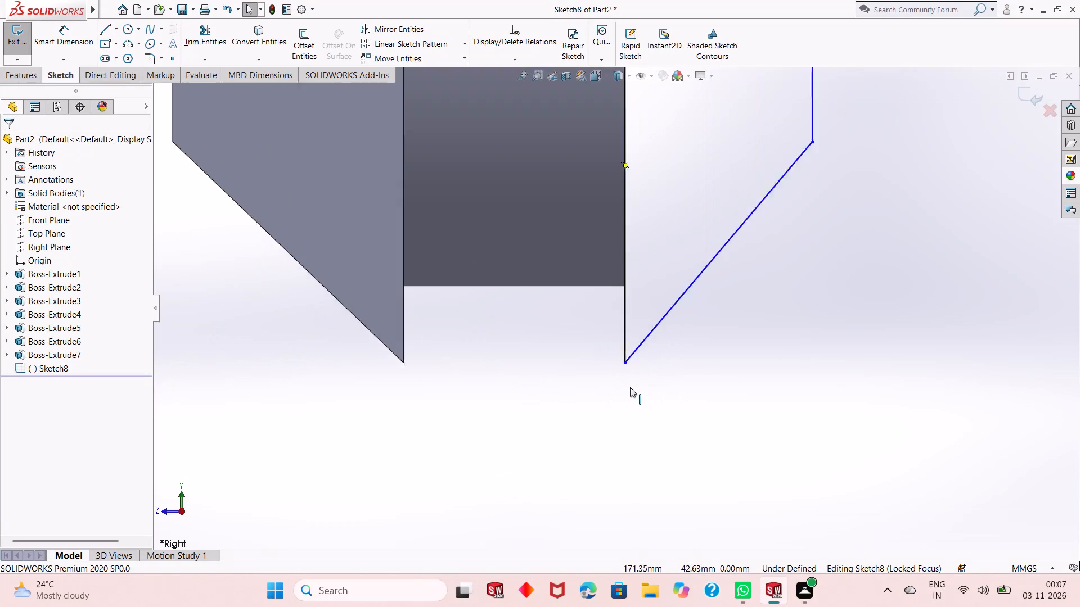
scroll(630, 387, down, 2)
scroll(637, 342, down, 11)
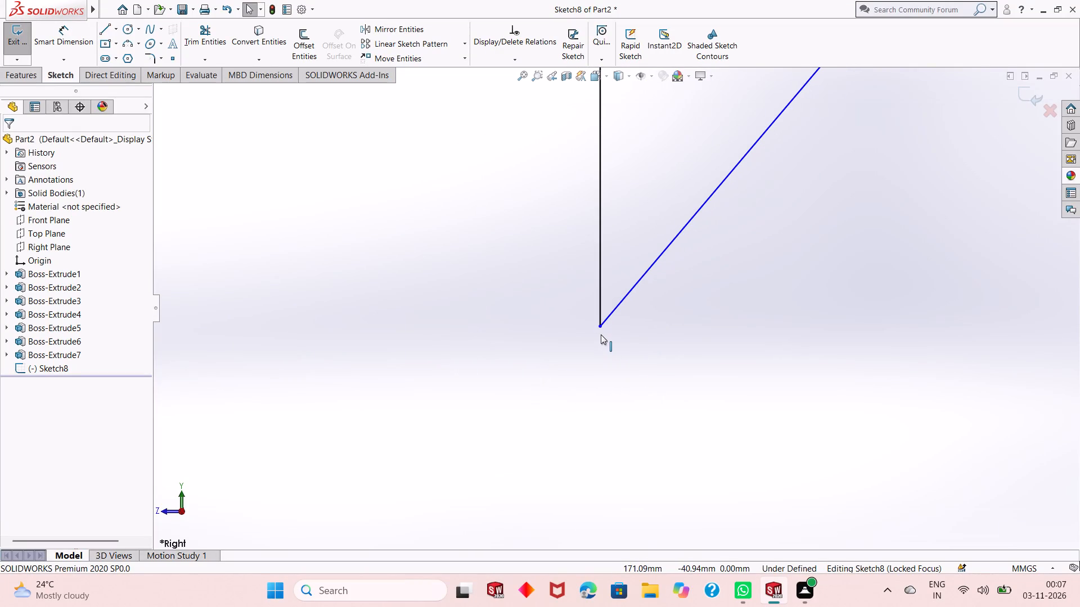
click(602, 324)
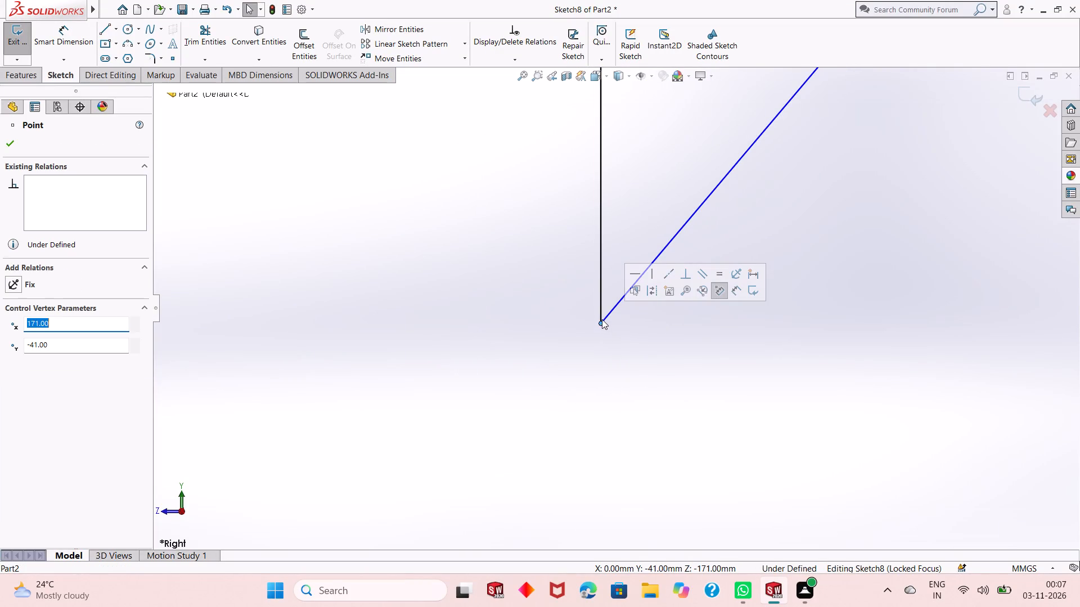
click(735, 274)
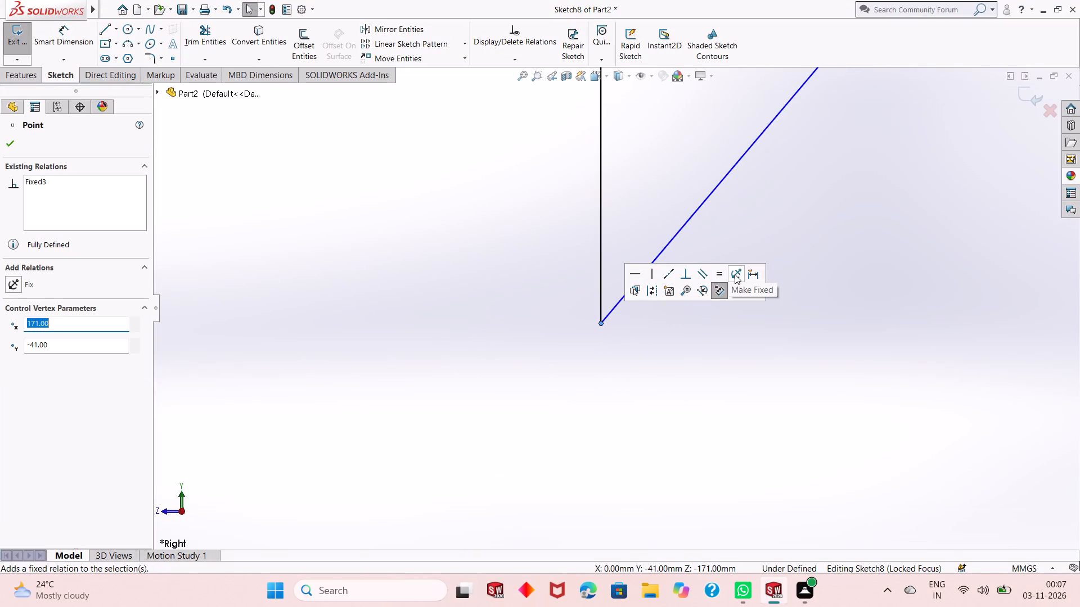
key(Escape)
key(Escape)
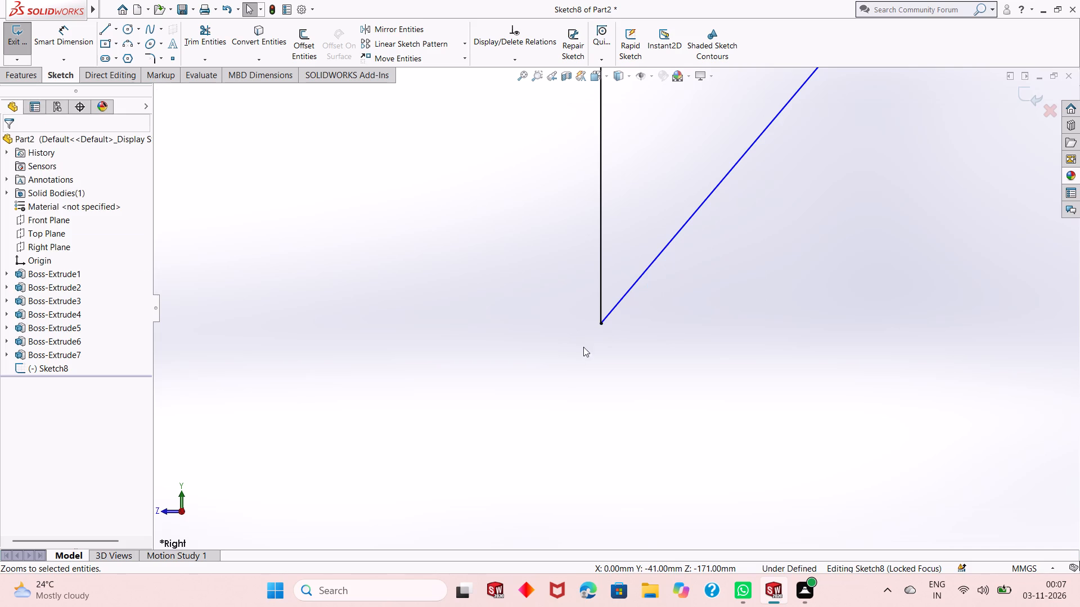
Dimension the upper inner vertical line's length and the vertical rise of the upper slanted line, keeping both drawn sizes.
scroll(485, 431, up, 17)
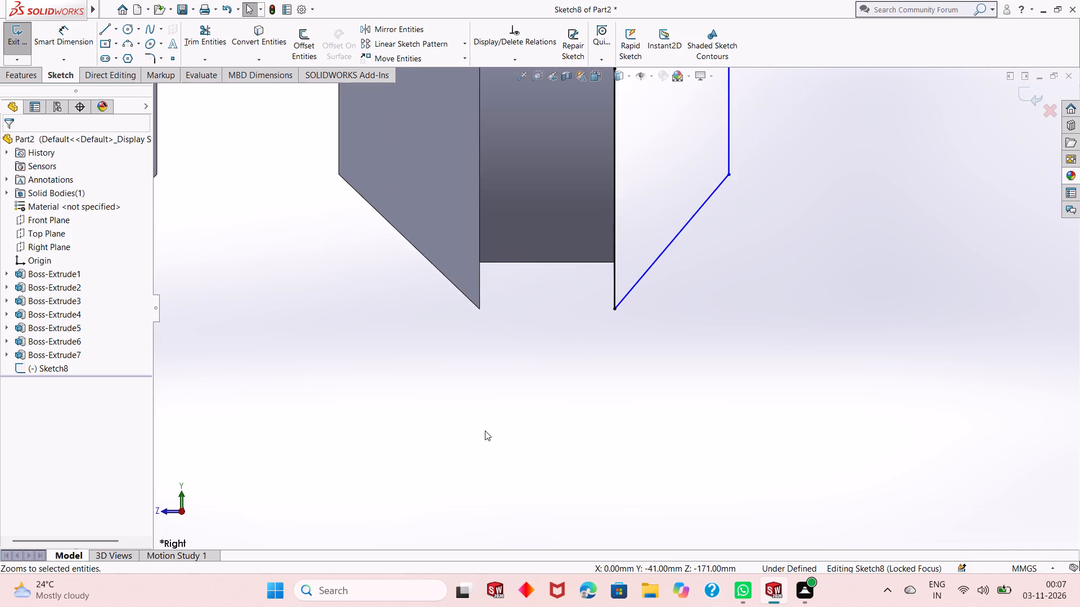
scroll(485, 431, up, 10)
scroll(621, 263, down, 4)
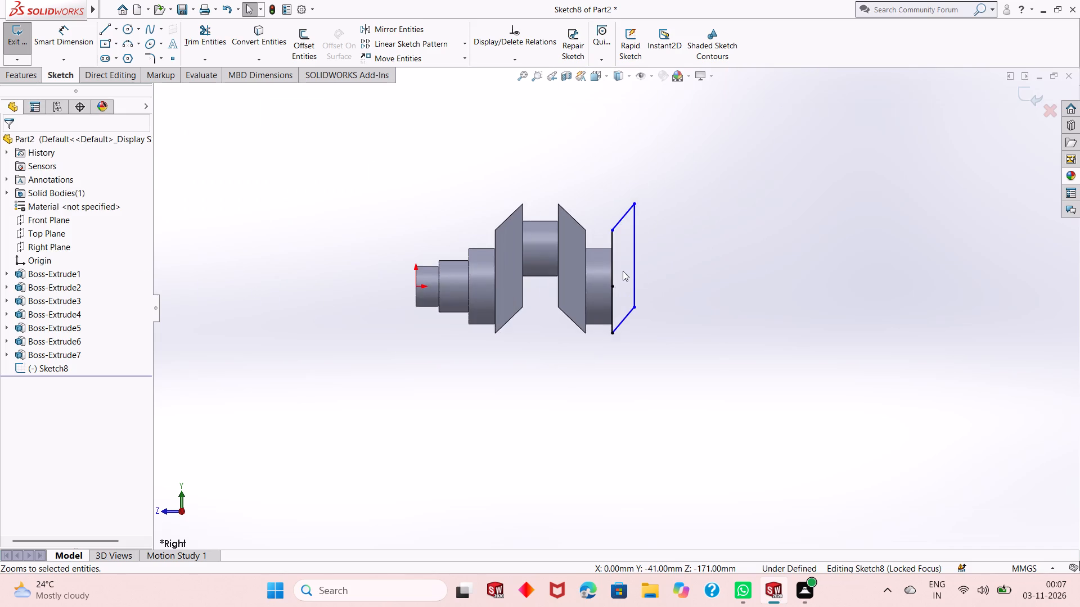
scroll(623, 271, down, 1)
click(50, 38)
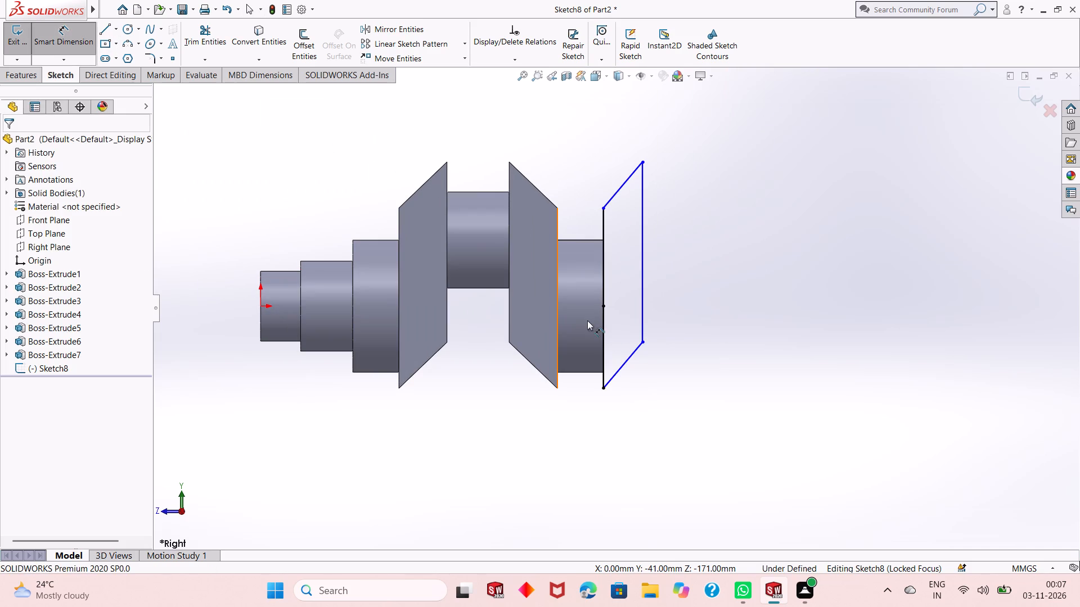
click(605, 268)
click(591, 286)
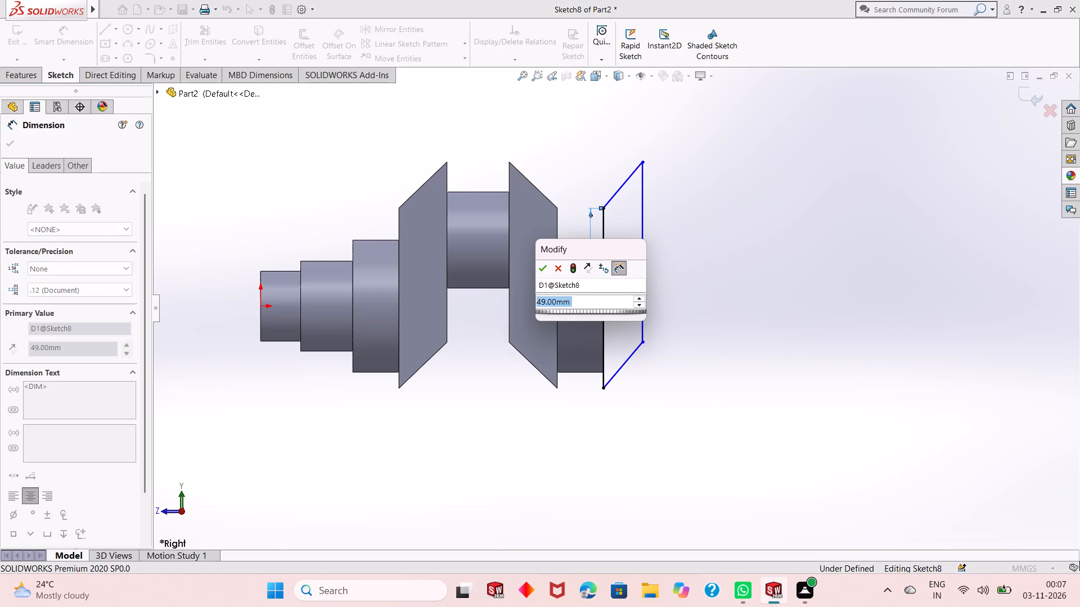
click(545, 264)
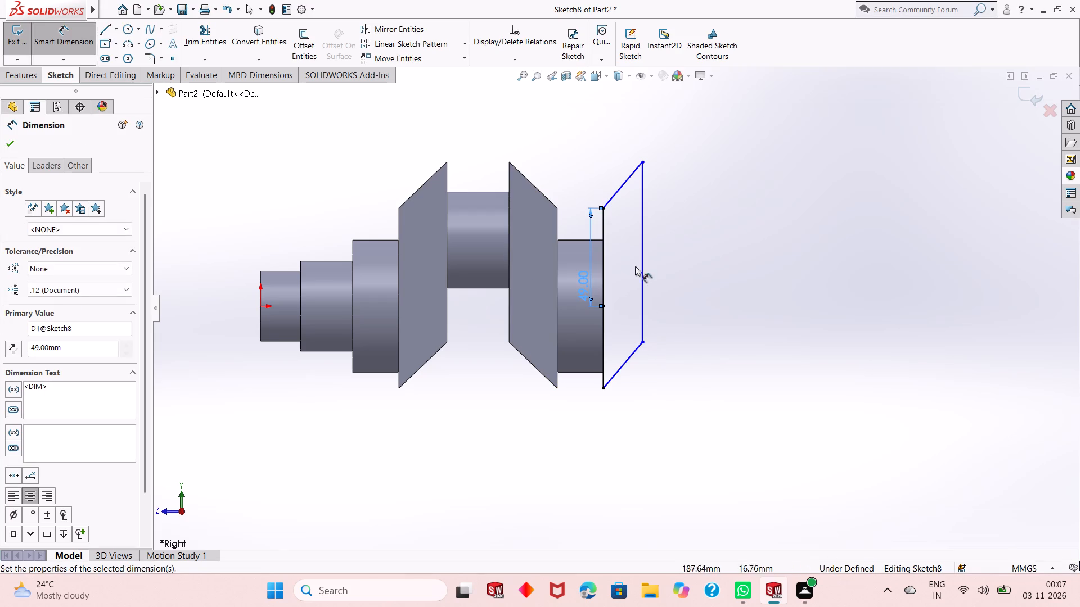
click(605, 210)
click(643, 161)
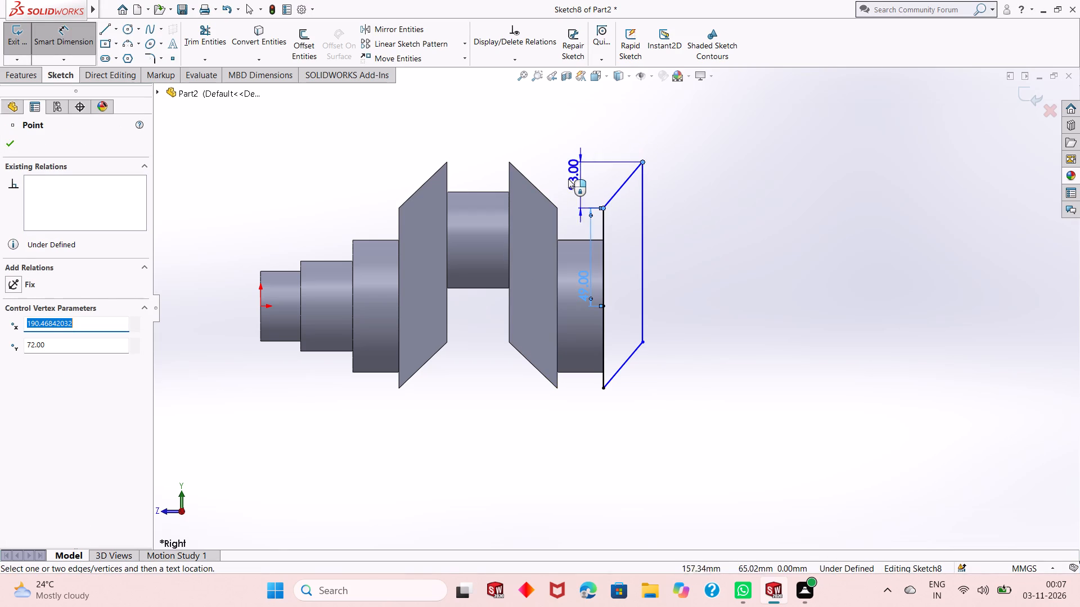
click(525, 187)
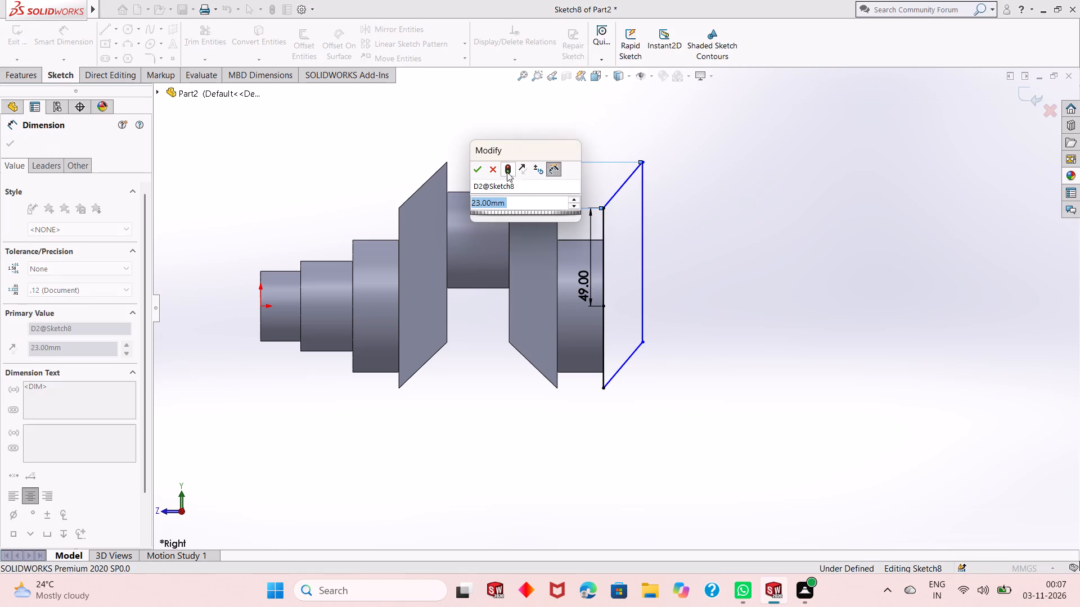
click(472, 171)
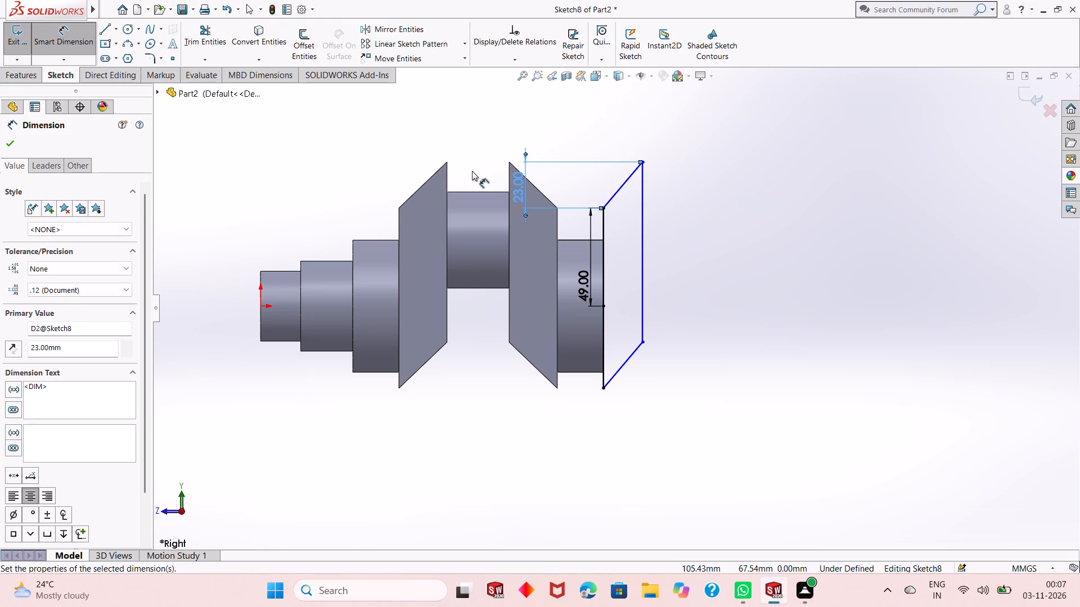
Dimension the horizontal distance between the inner and outer vertical lines of the profile as 24 mm.
click(606, 336)
click(642, 297)
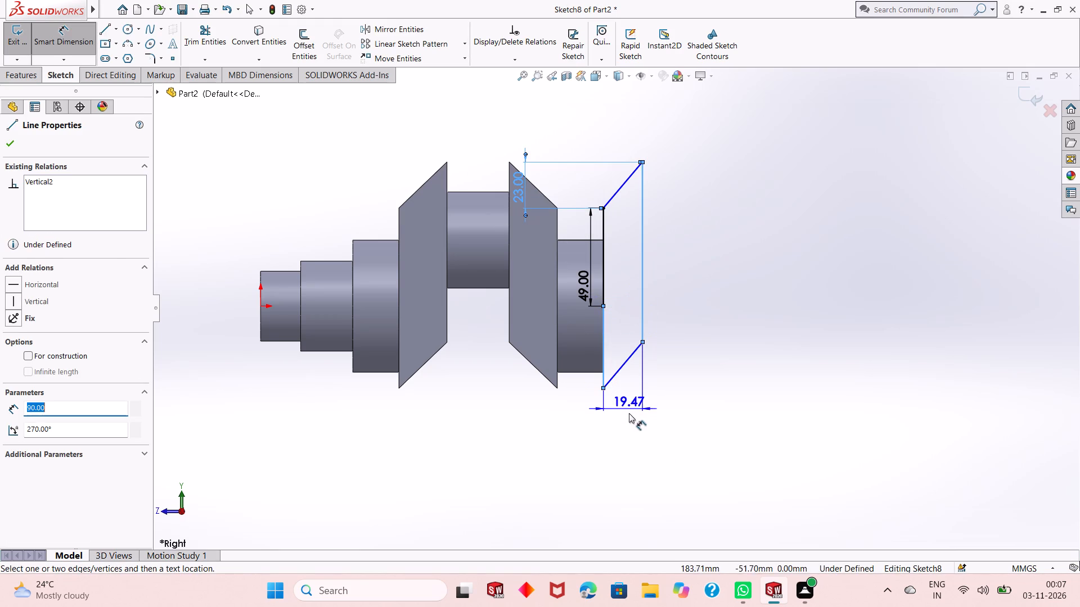
click(629, 415)
text(24)
key(Return)
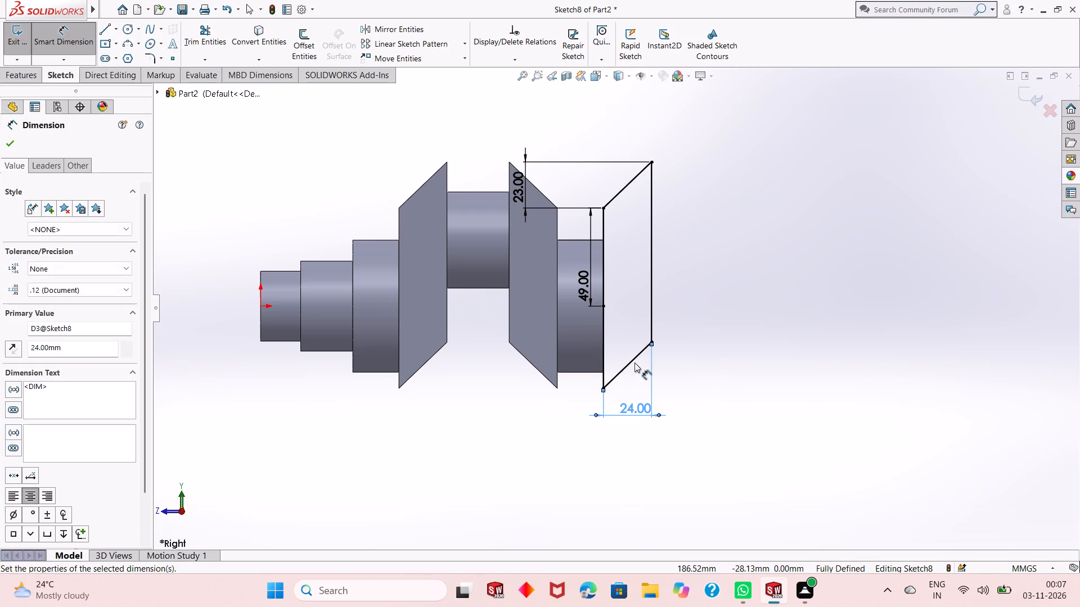
scroll(634, 363, up, 1)
right_click(697, 226)
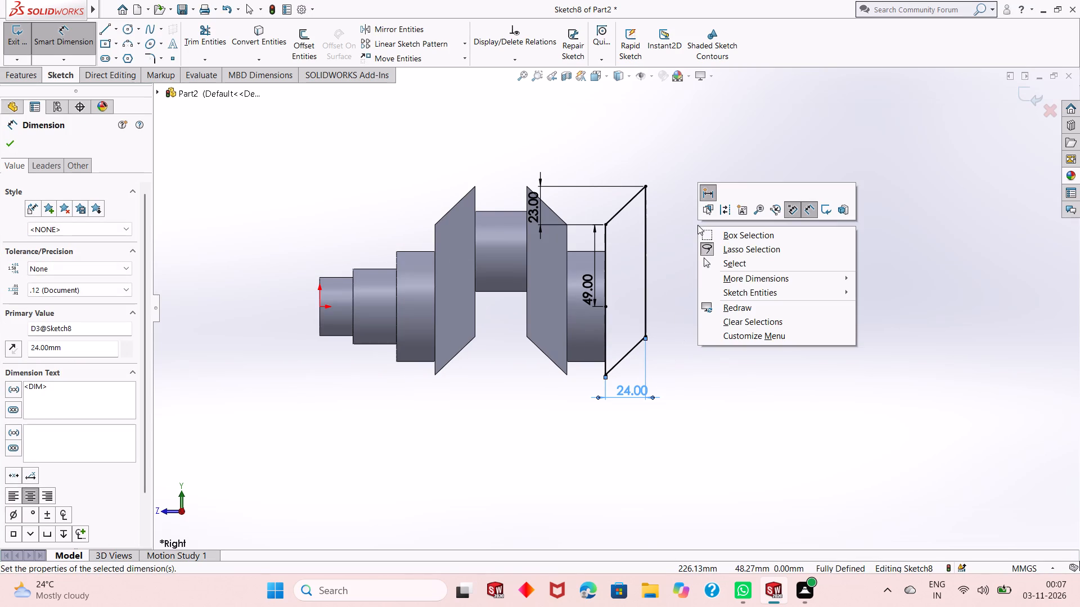
click(715, 264)
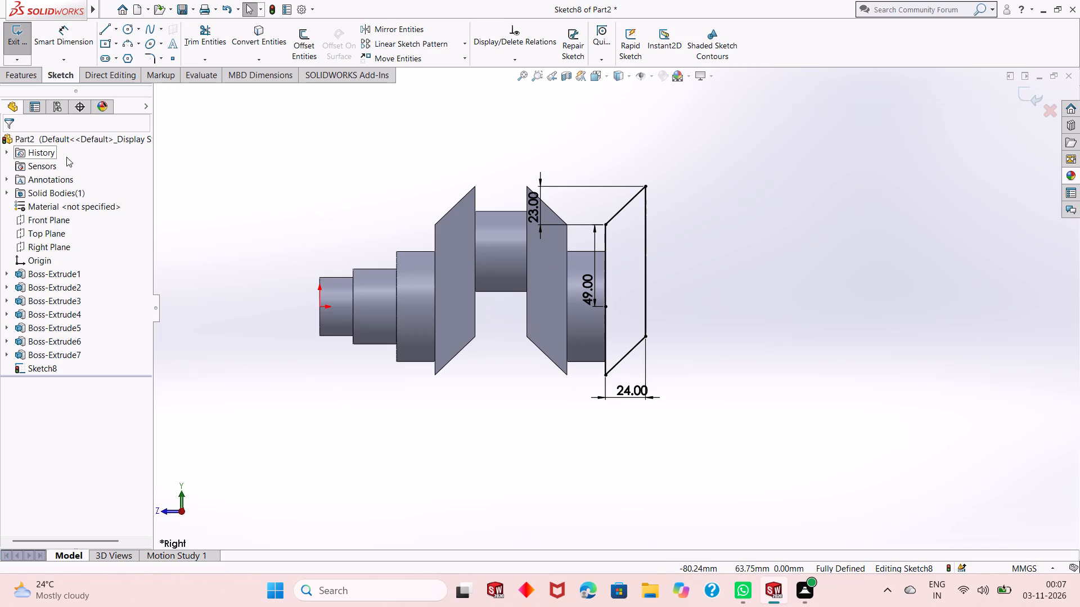
Extrude the slanted block profile 90 mm with the Mid Plane end condition and merged result.
click(27, 76)
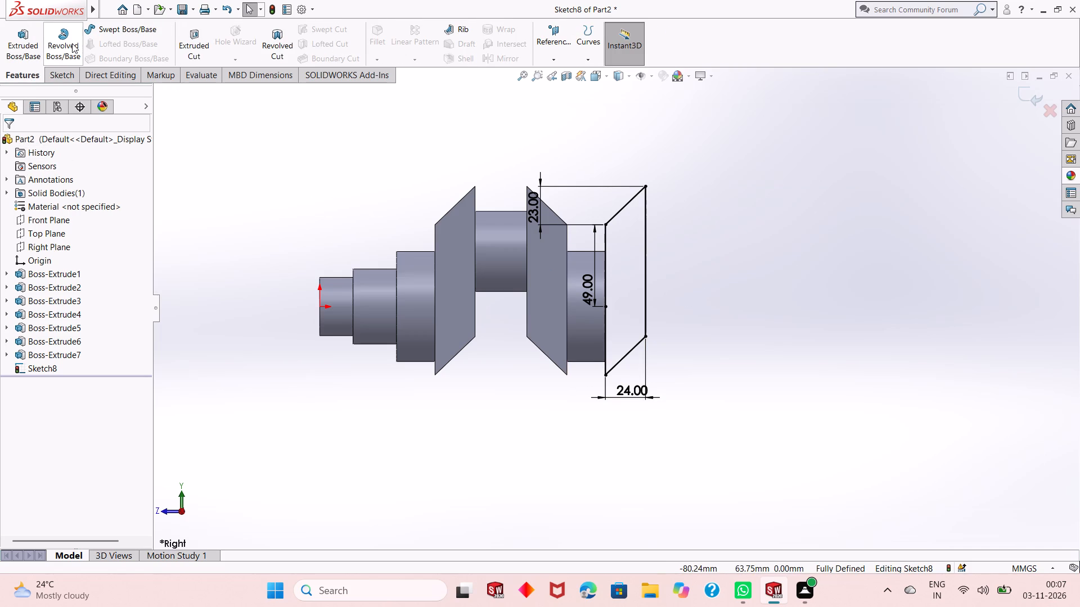
click(24, 45)
scroll(334, 234, up, 1)
middle_drag(336, 235, 385, 302)
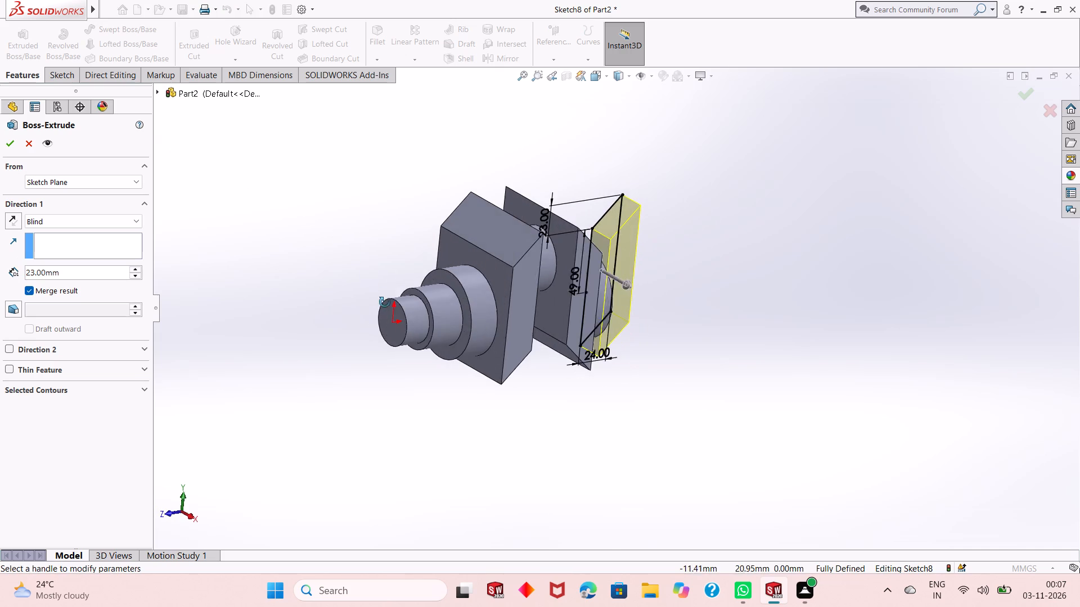
middle_drag(385, 302, 386, 305)
middle_drag(385, 307, 340, 330)
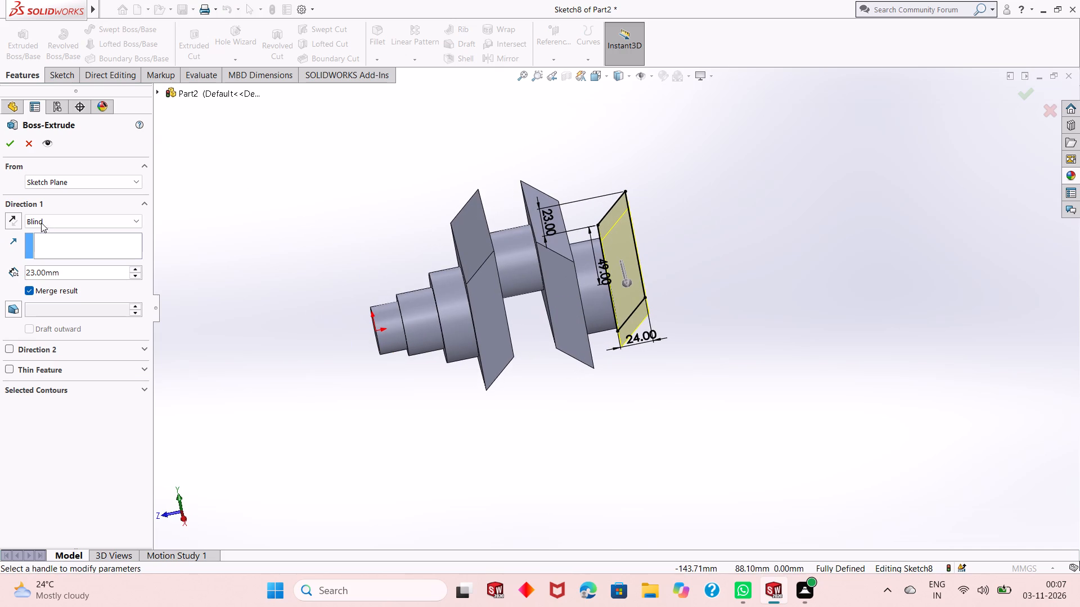
click(86, 225)
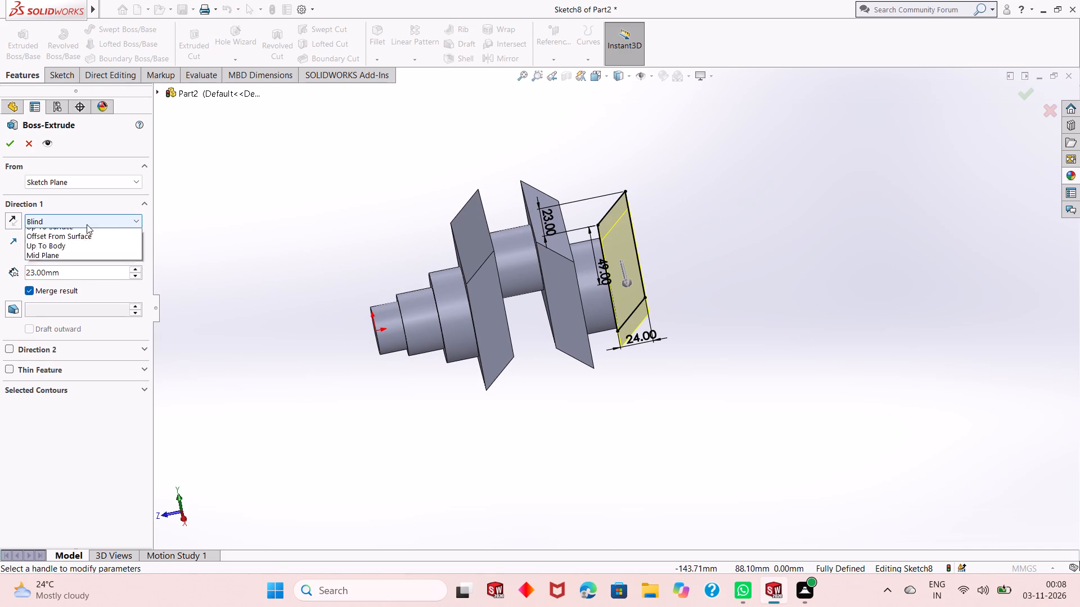
click(84, 292)
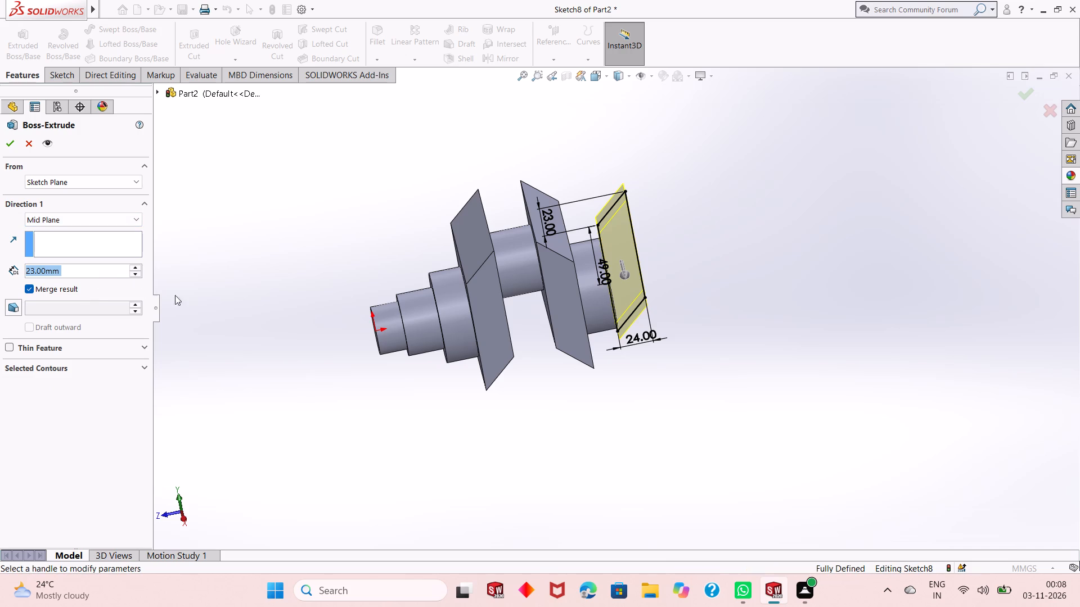
middle_drag(242, 315, 269, 346)
double_click(87, 277)
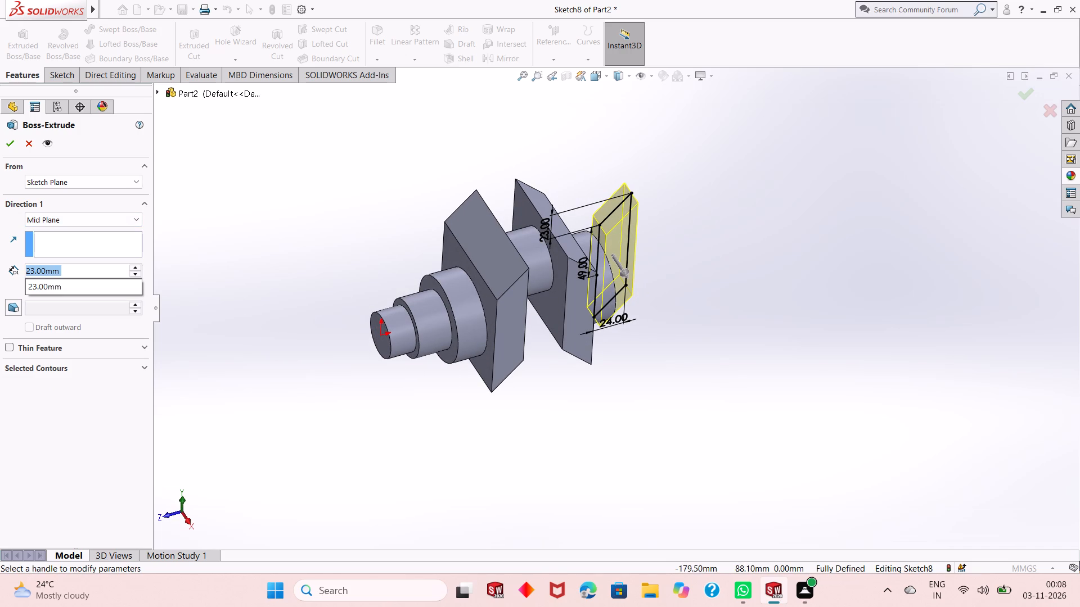
text(90)
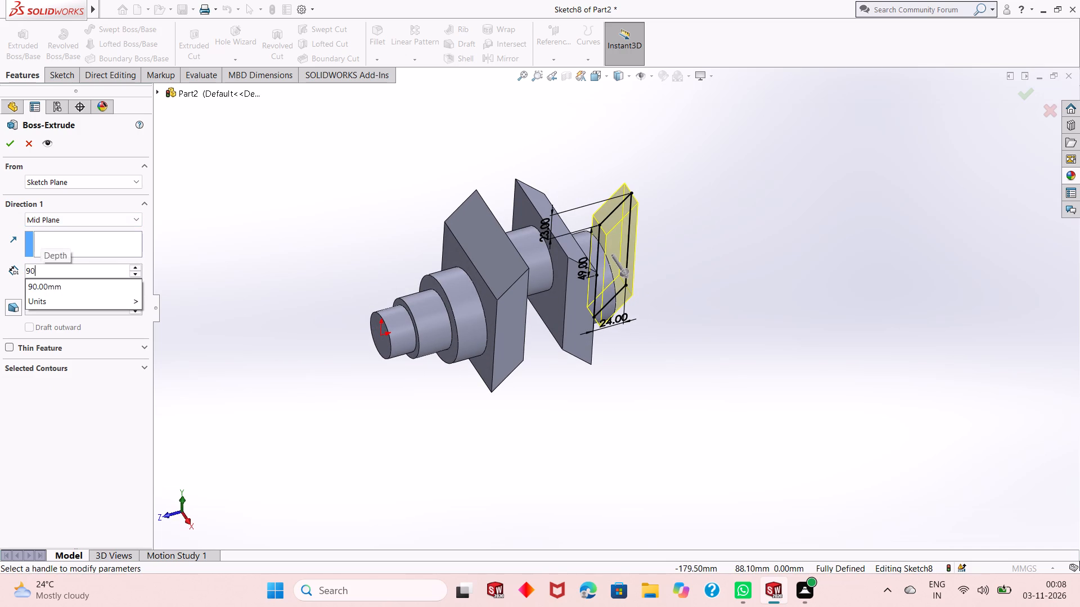
key(Return)
middle_drag(514, 370, 553, 468)
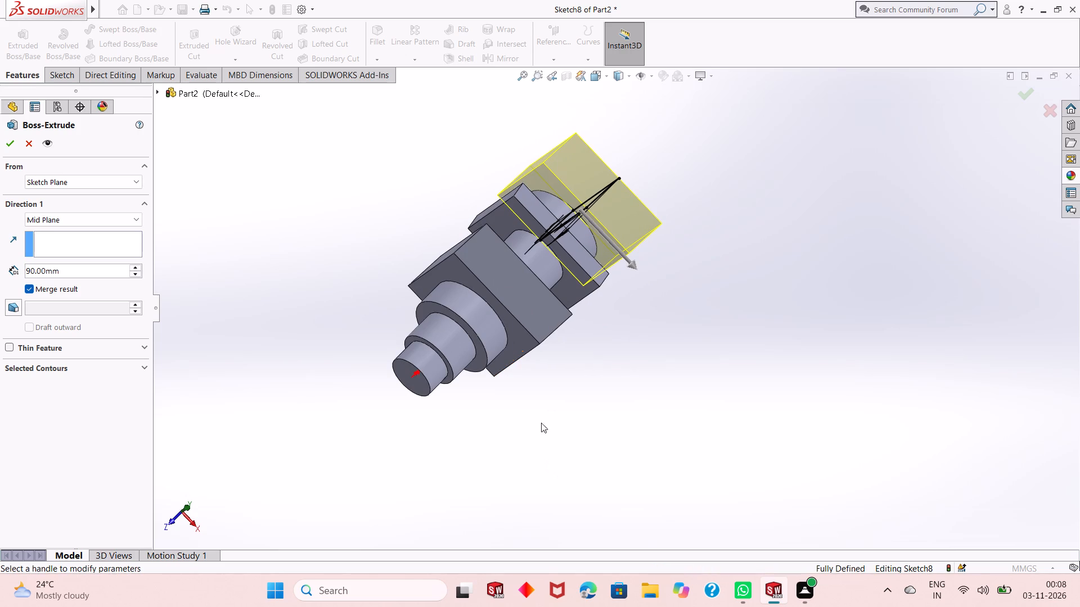
click(12, 145)
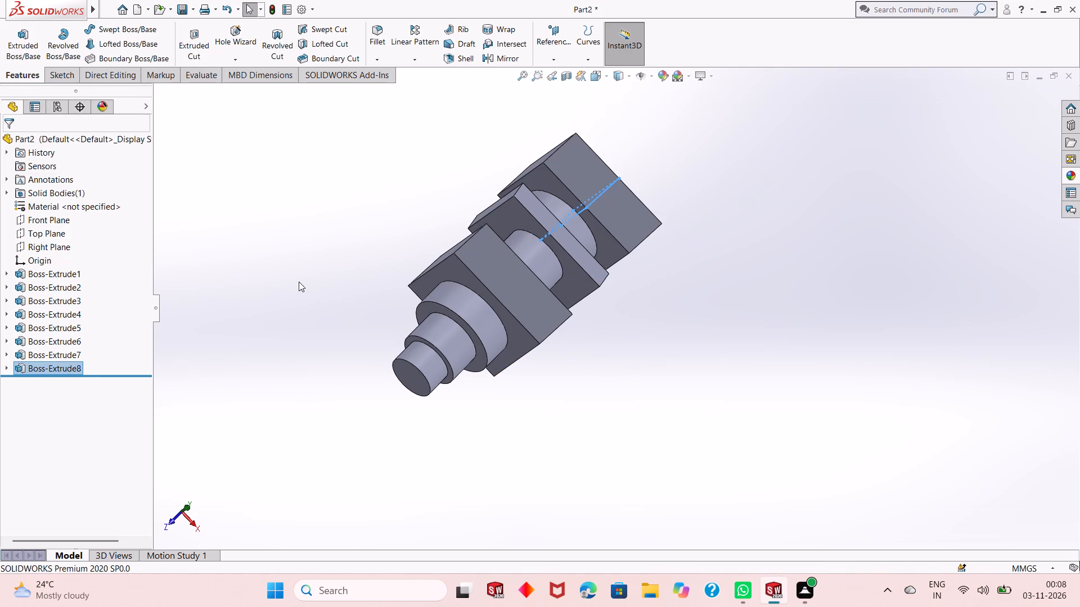
click(300, 282)
Examine the newly extruded block and its alignment with the rest of the crankshaft from several angles.
scroll(454, 331, up, 2)
middle_drag(502, 381, 451, 274)
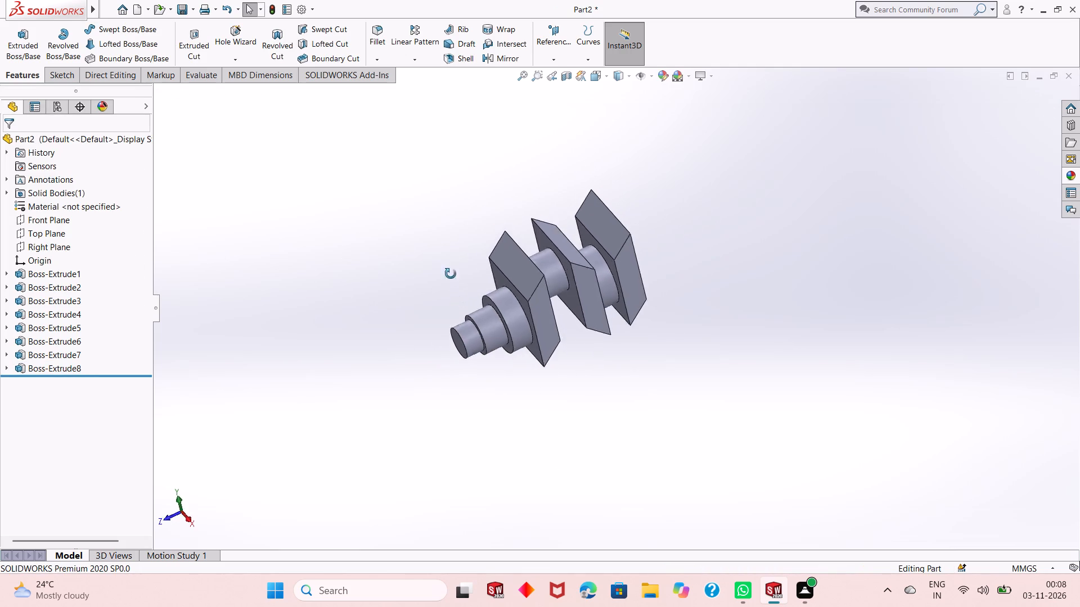
middle_drag(451, 274, 439, 222)
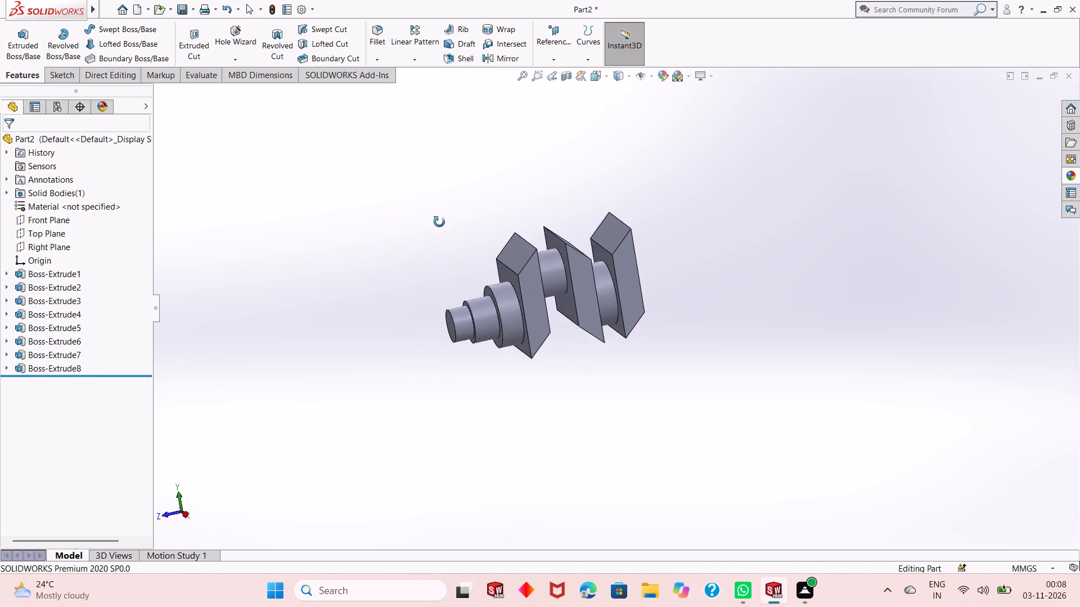
middle_drag(439, 222, 407, 260)
scroll(669, 235, down, 2)
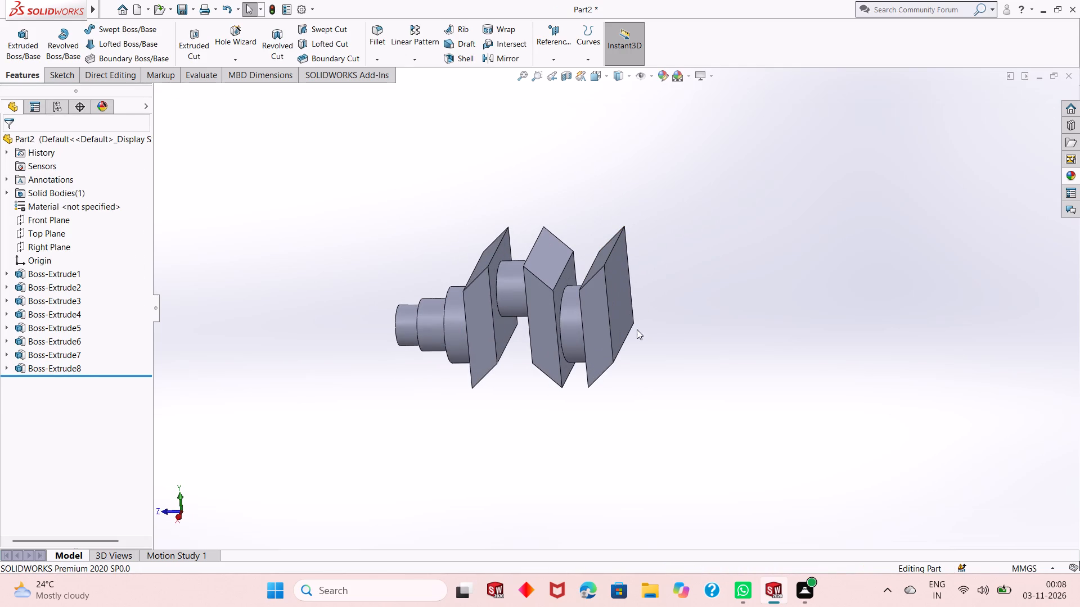
scroll(311, 330, down, 3)
scroll(397, 337, up, 2)
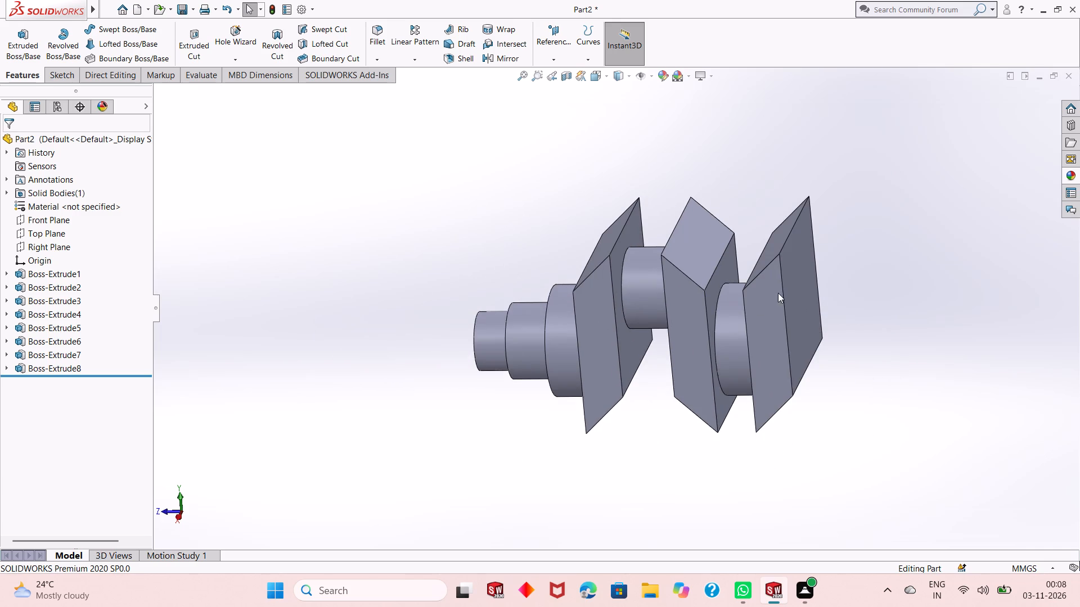
Start a sketch on the outer end face of the third slanted block, viewed normal to the face.
scroll(780, 290, down, 2)
scroll(555, 383, up, 1)
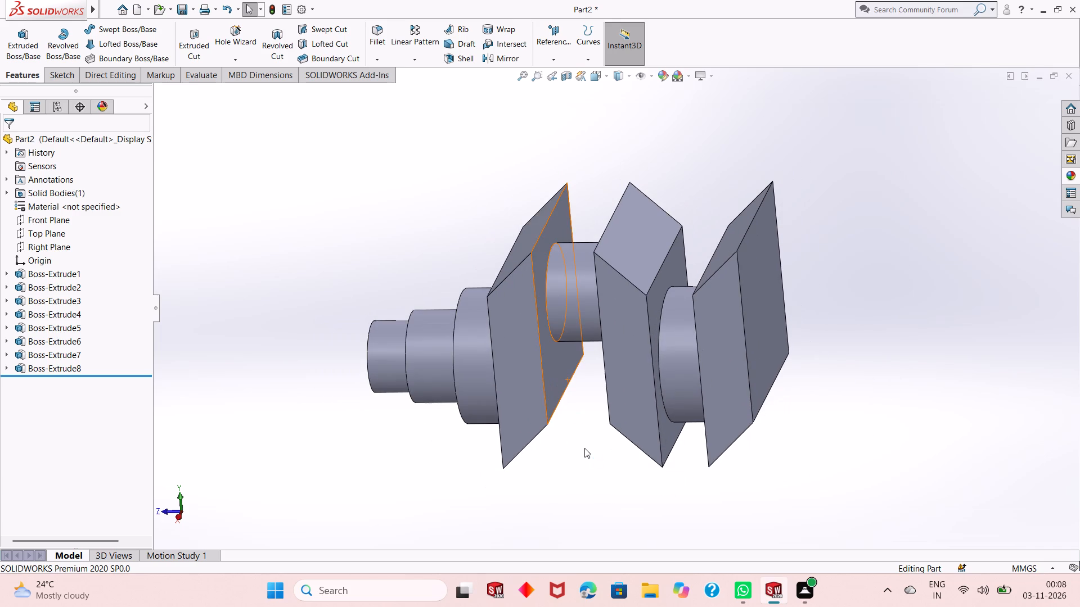
middle_drag(584, 448, 593, 309)
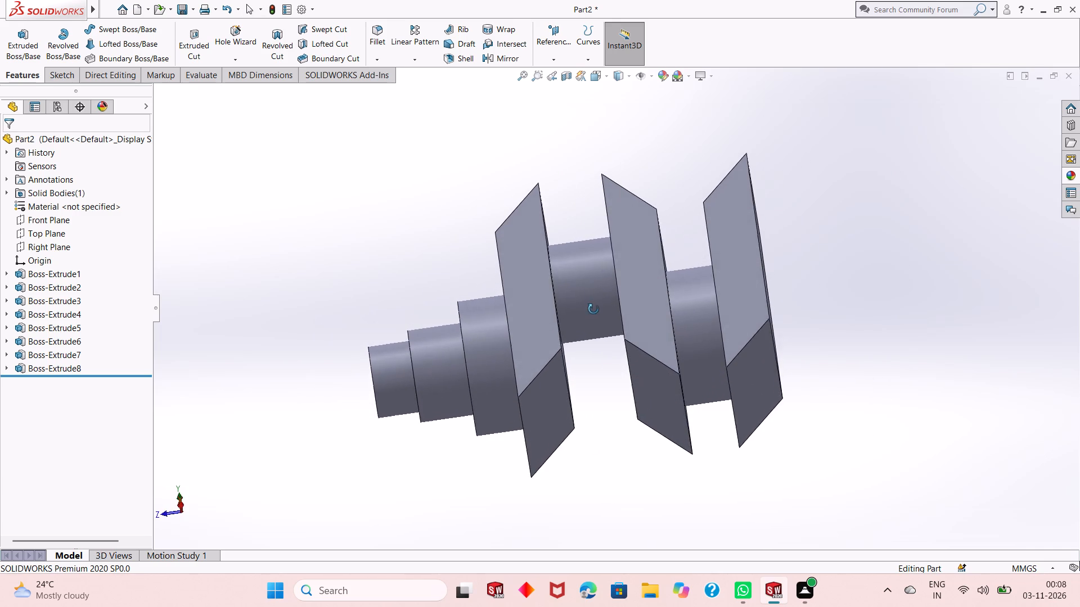
middle_drag(593, 309, 572, 401)
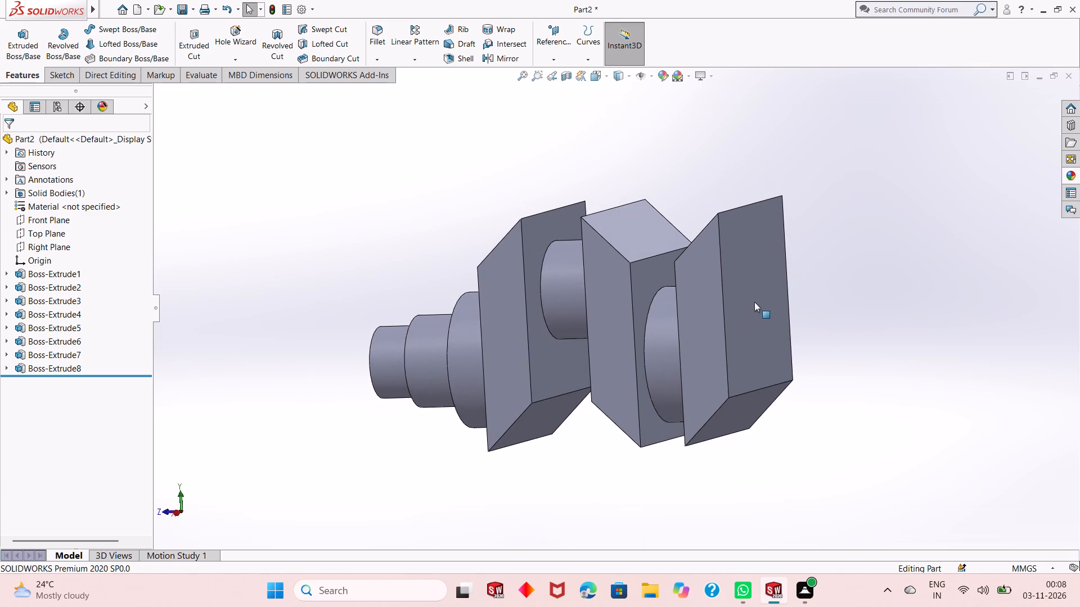
click(754, 301)
click(807, 269)
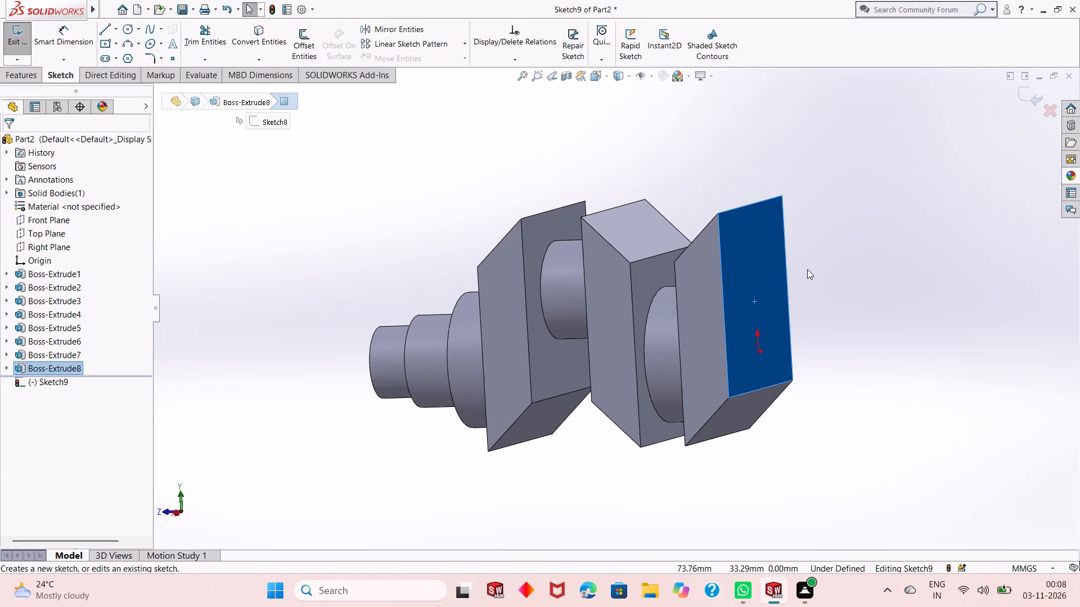
key(ctrl+8)
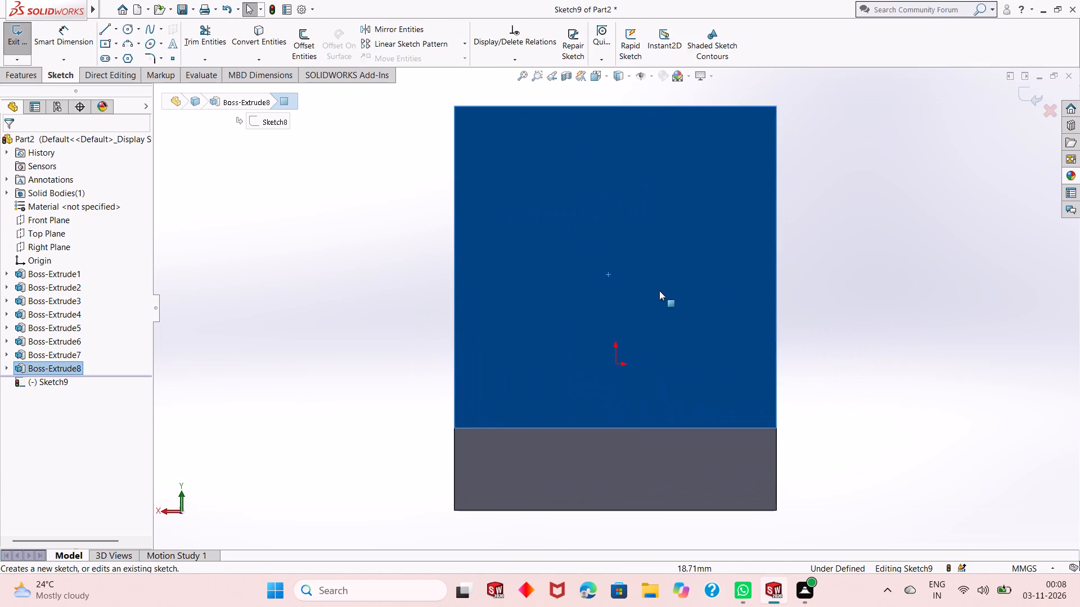
scroll(659, 291, up, 2)
click(820, 280)
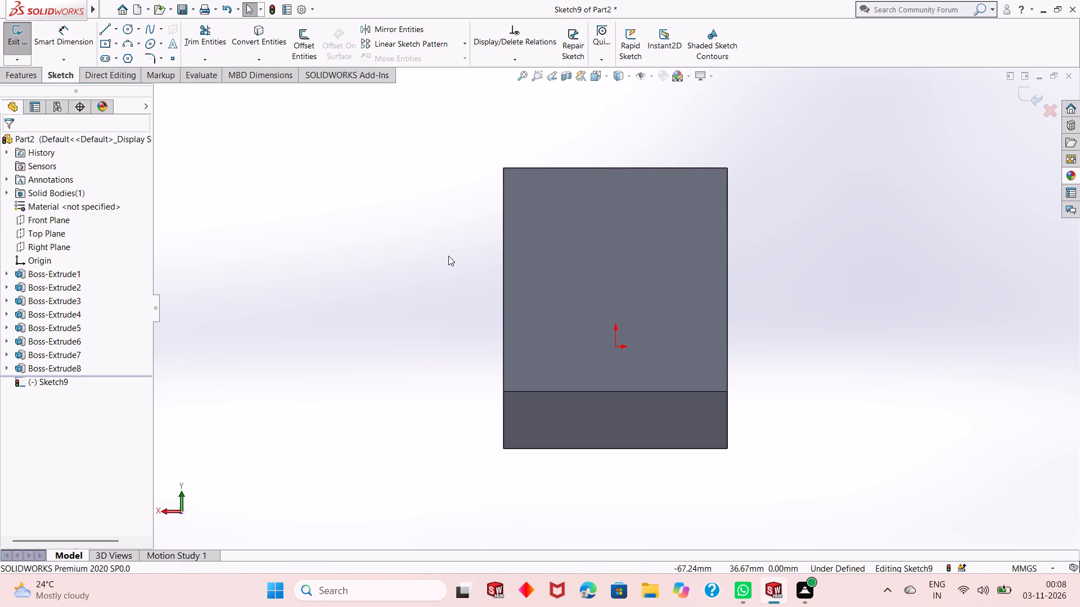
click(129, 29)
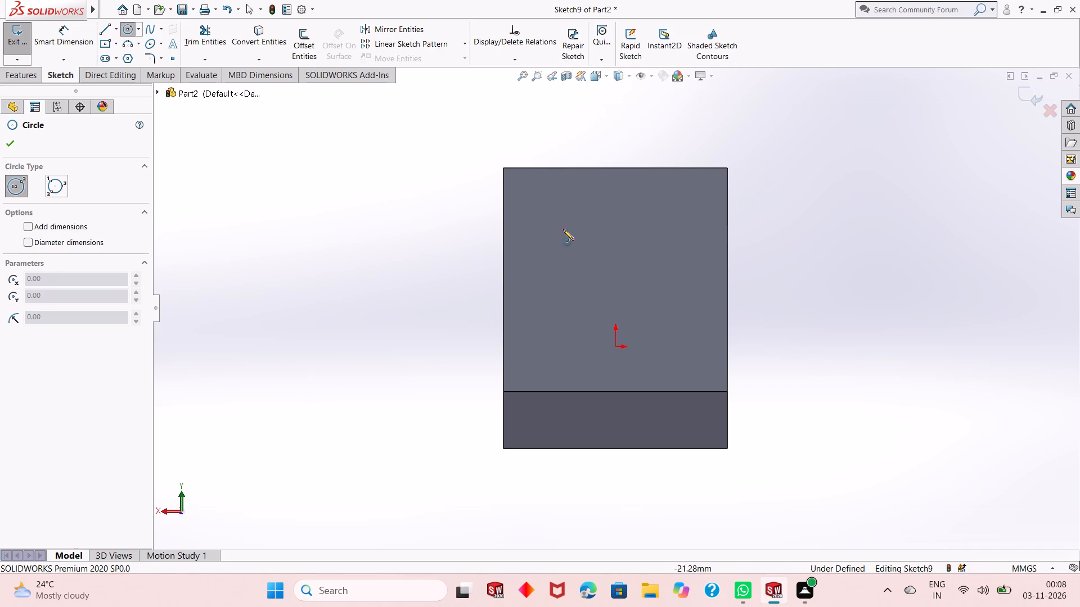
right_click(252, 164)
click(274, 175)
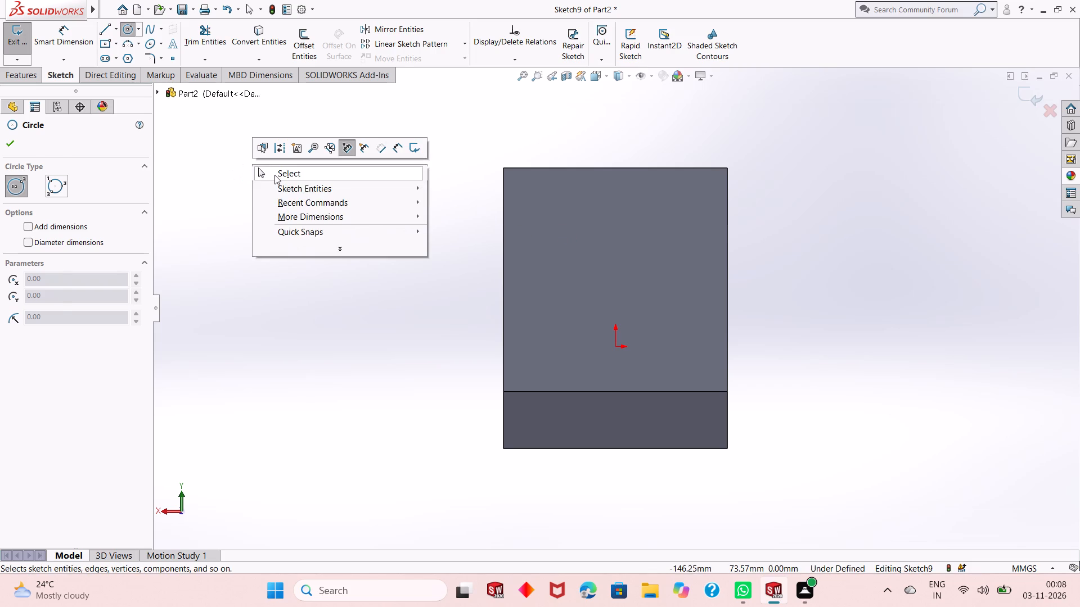
Convert the upper offset cylinder's hidden circular edge into the sketch, using hidden-lines-visible display and then restoring shaded display with edges.
click(627, 82)
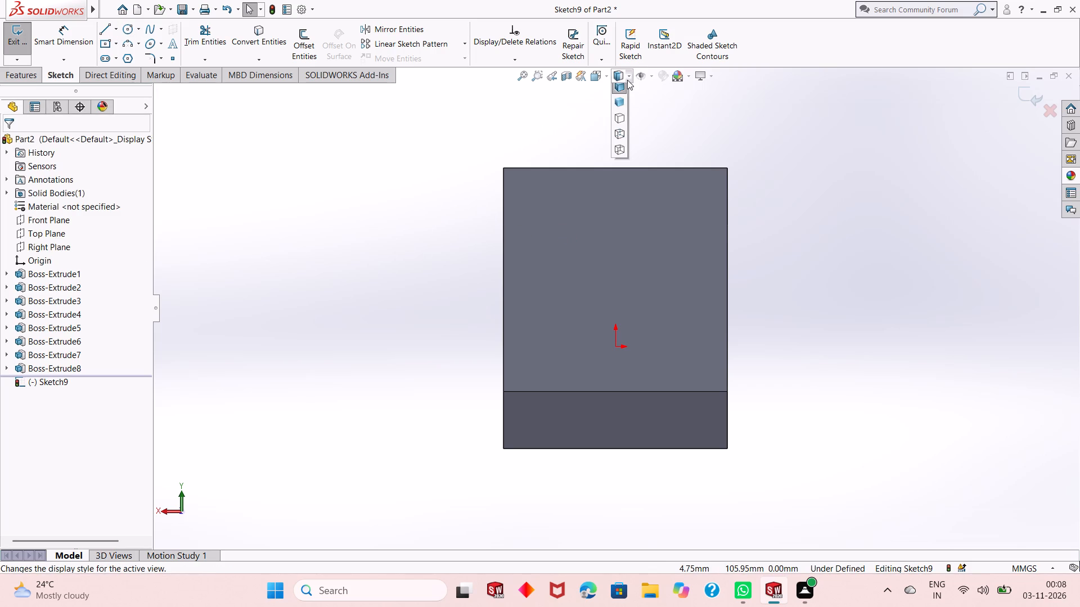
click(619, 137)
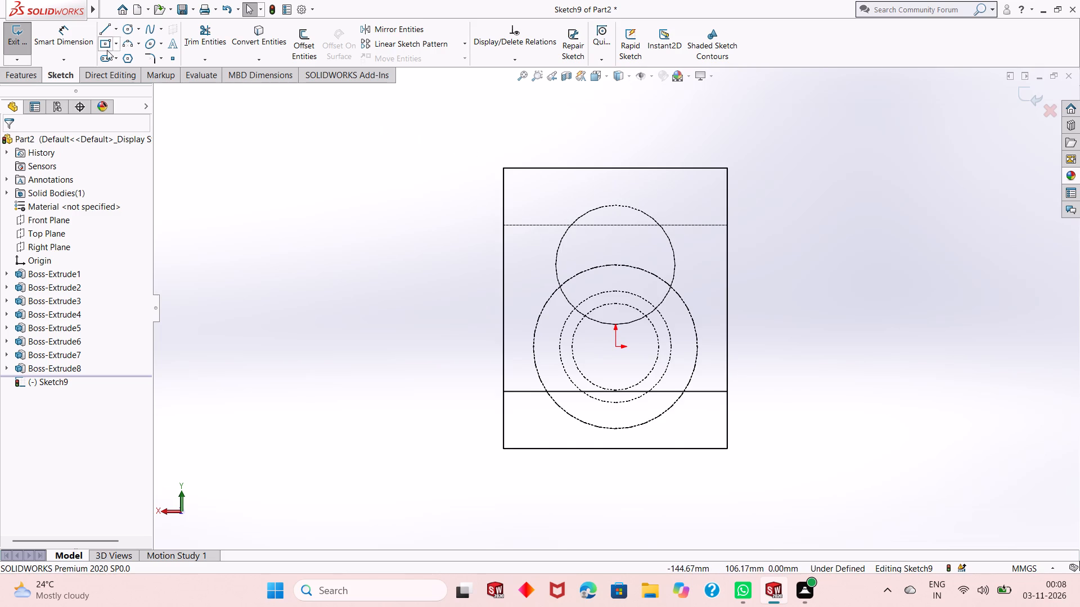
click(276, 42)
click(618, 207)
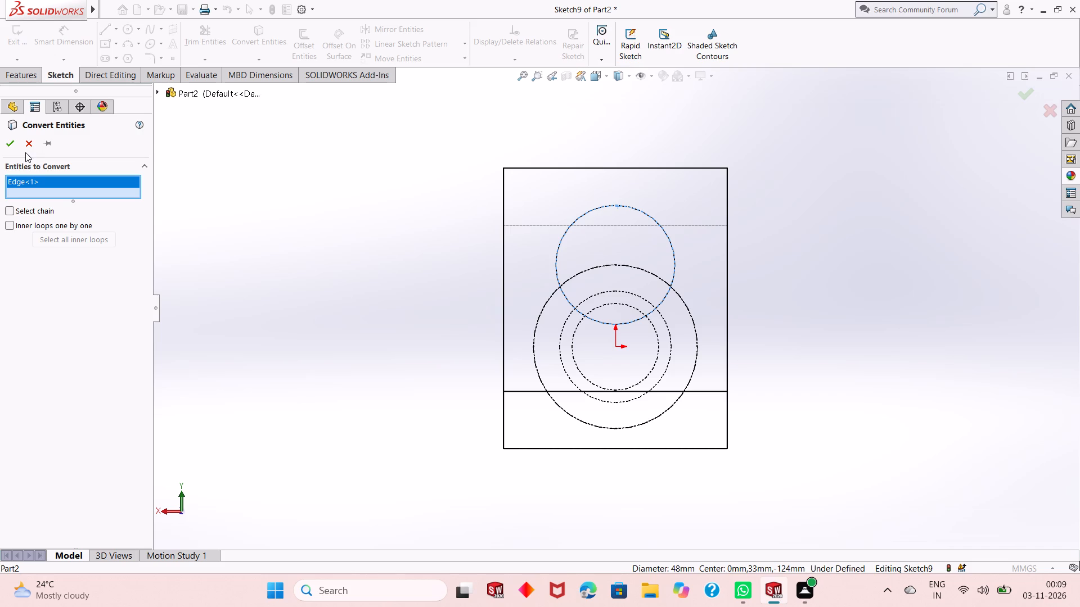
click(4, 143)
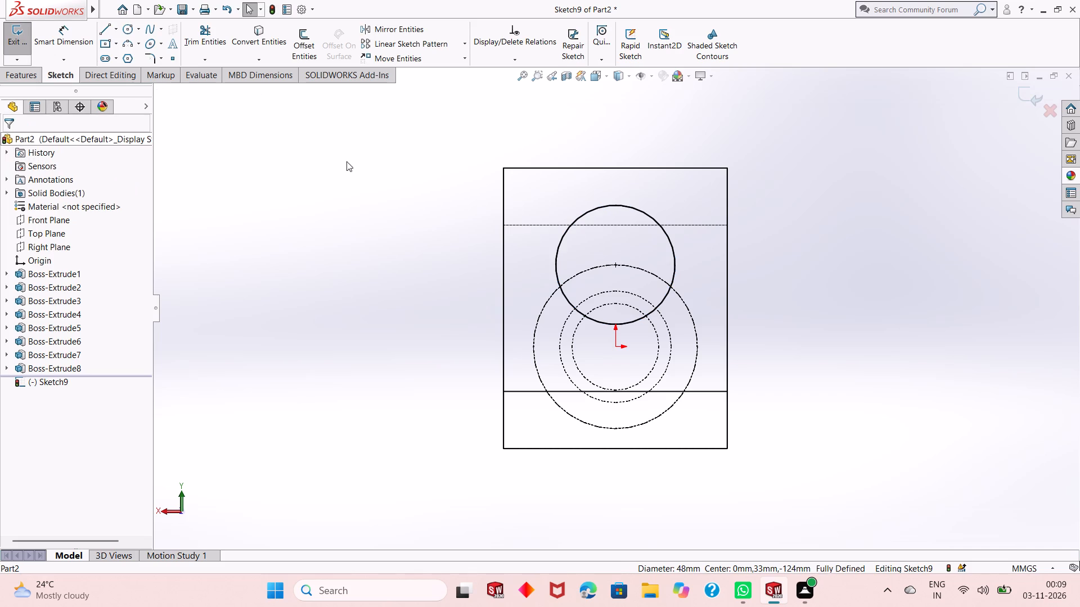
click(620, 81)
click(619, 94)
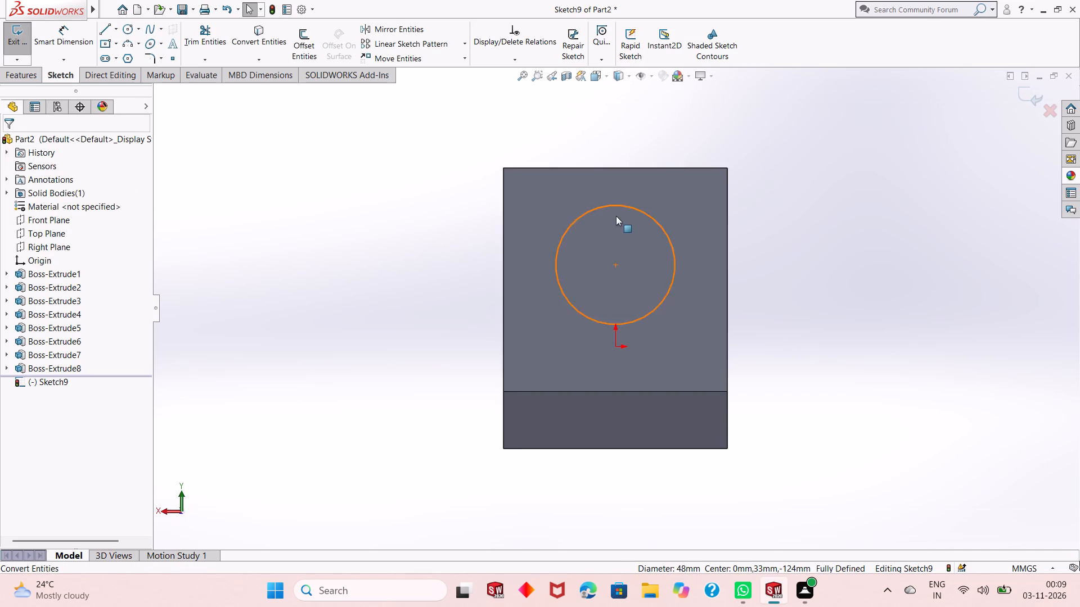
Extrude the converted circle outward from the block face as a 31 mm Blind boss with merged result.
scroll(616, 226, up, 1)
middle_drag(685, 251, 739, 254)
scroll(709, 277, up, 2)
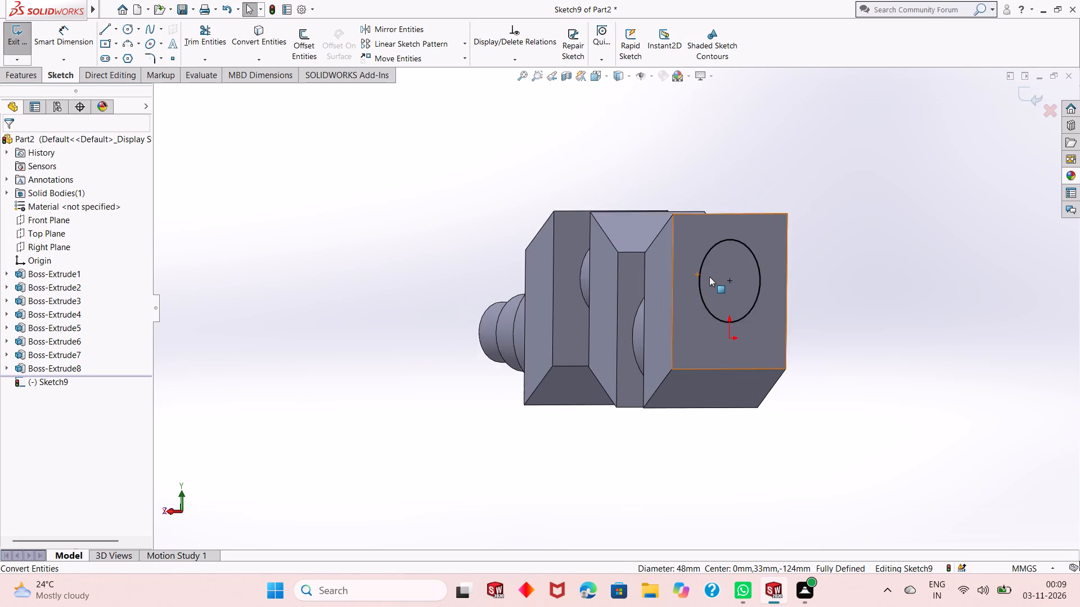
scroll(709, 277, up, 2)
scroll(773, 253, down, 2)
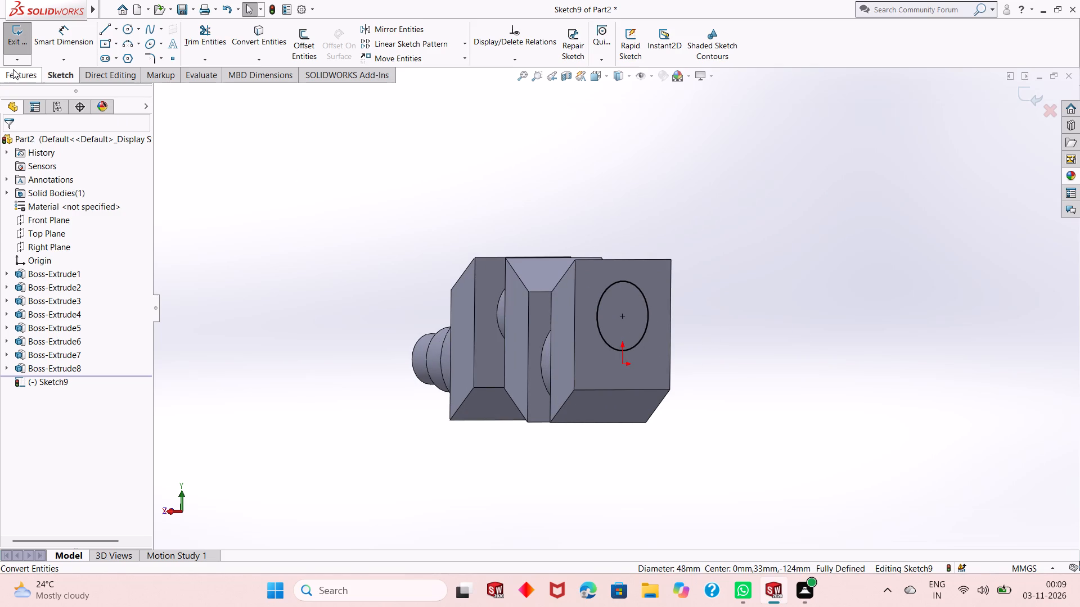
click(22, 75)
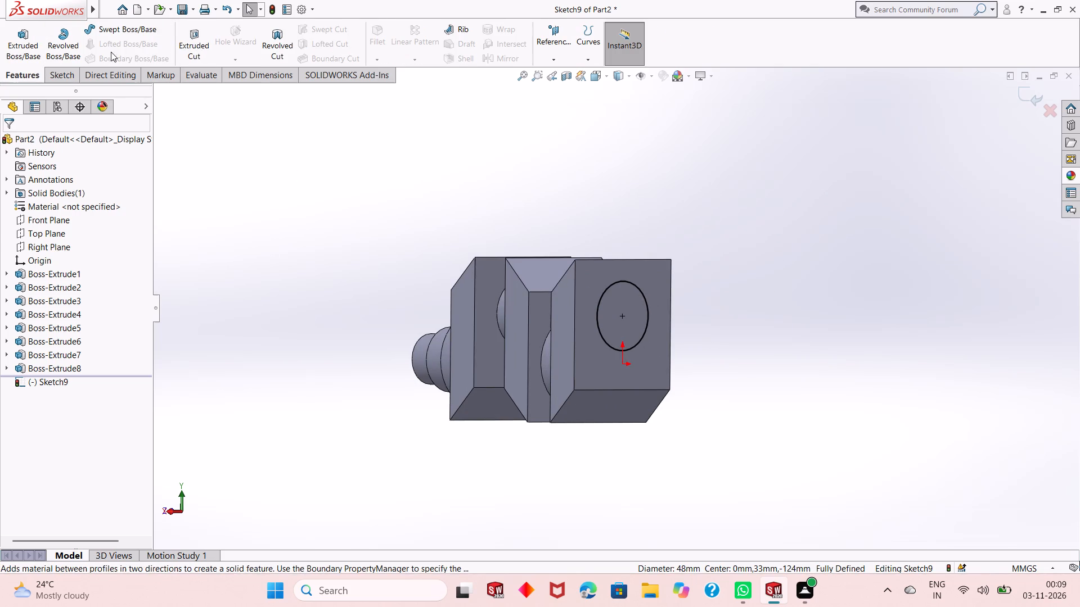
click(38, 51)
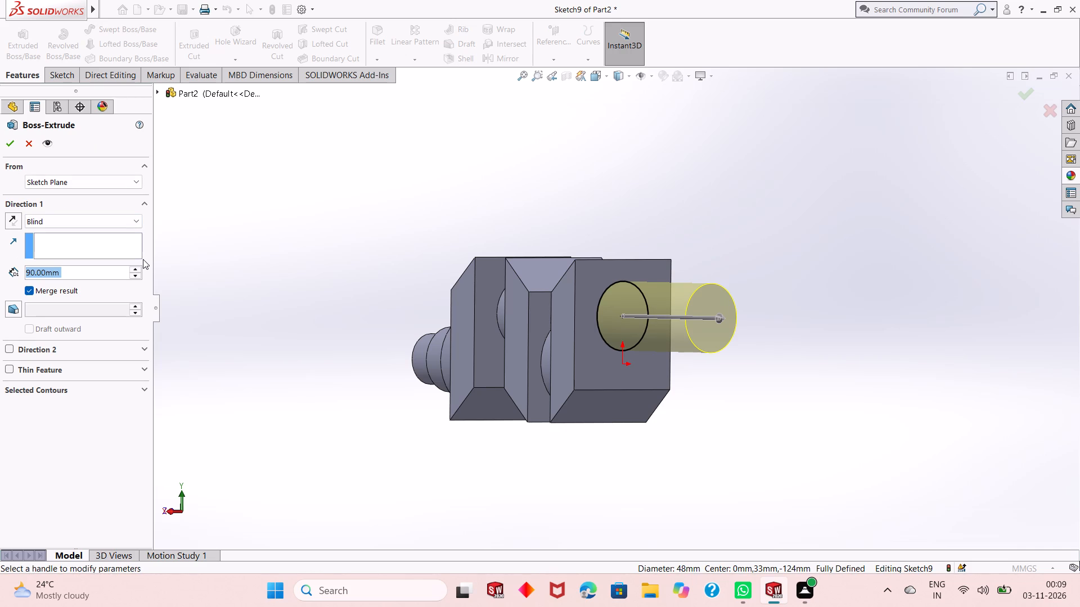
text(31)
key(Return)
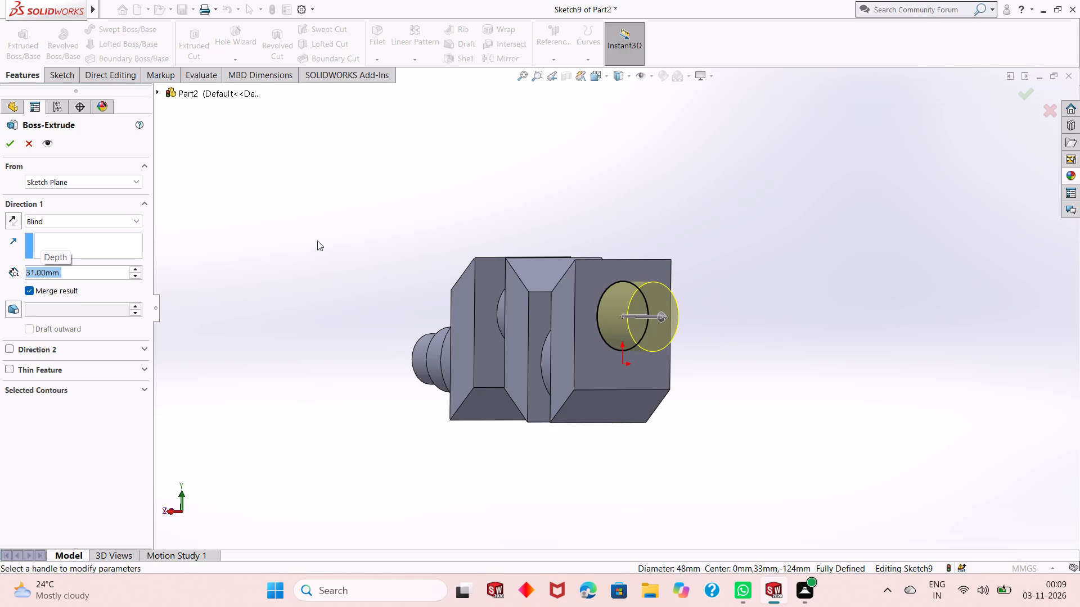
click(11, 144)
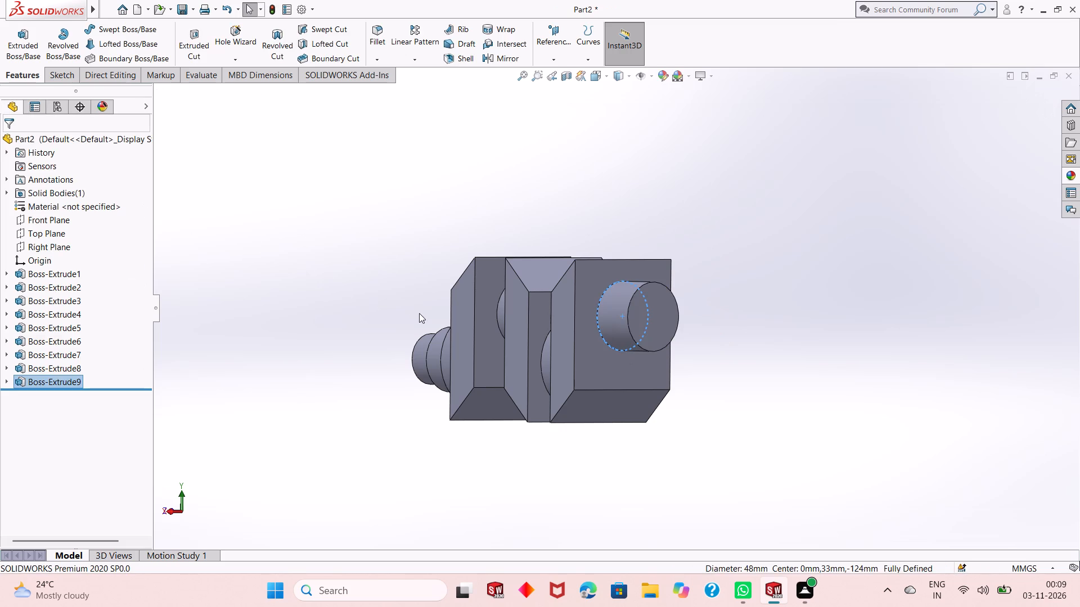
click(420, 314)
Start a new sketch on the Right Plane, viewed normal to the plane with the whole crankshaft in sight.
middle_drag(488, 329, 485, 337)
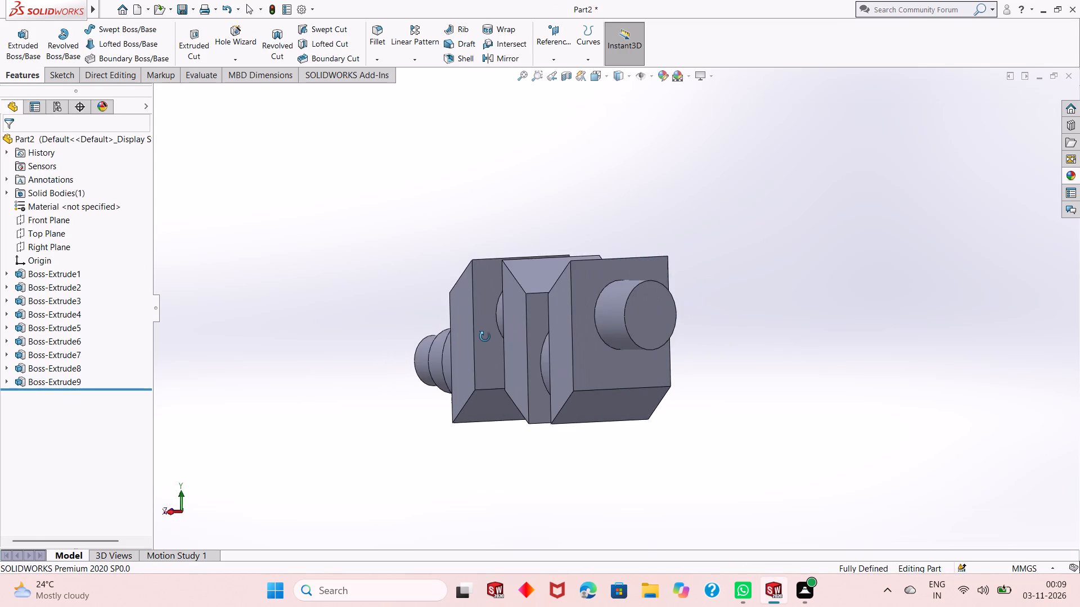
middle_drag(485, 337, 484, 354)
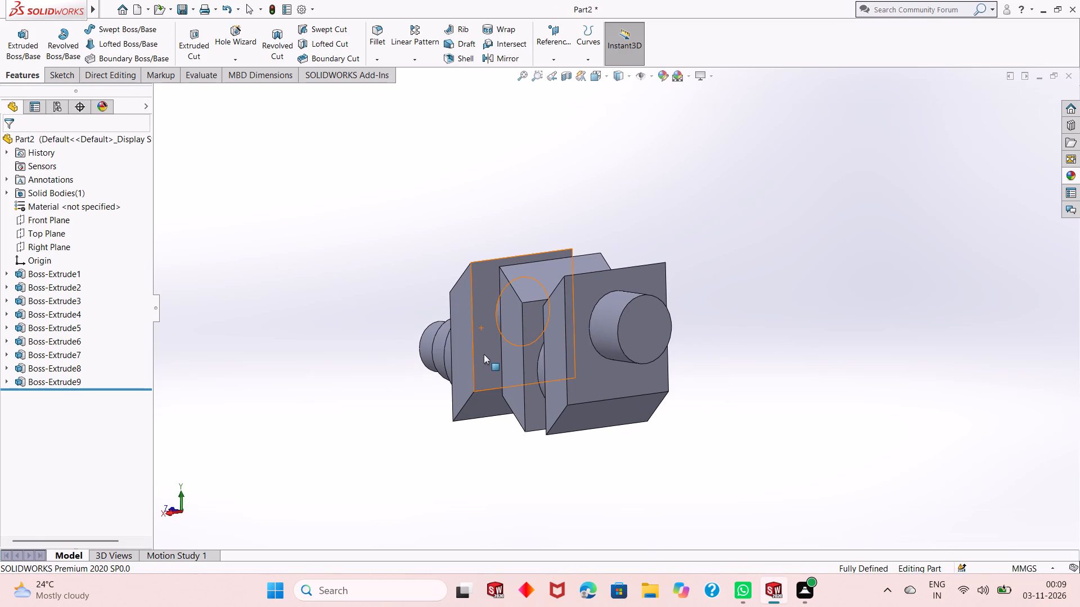
scroll(484, 354, down, 1)
middle_drag(484, 356, 502, 338)
scroll(562, 346, up, 2)
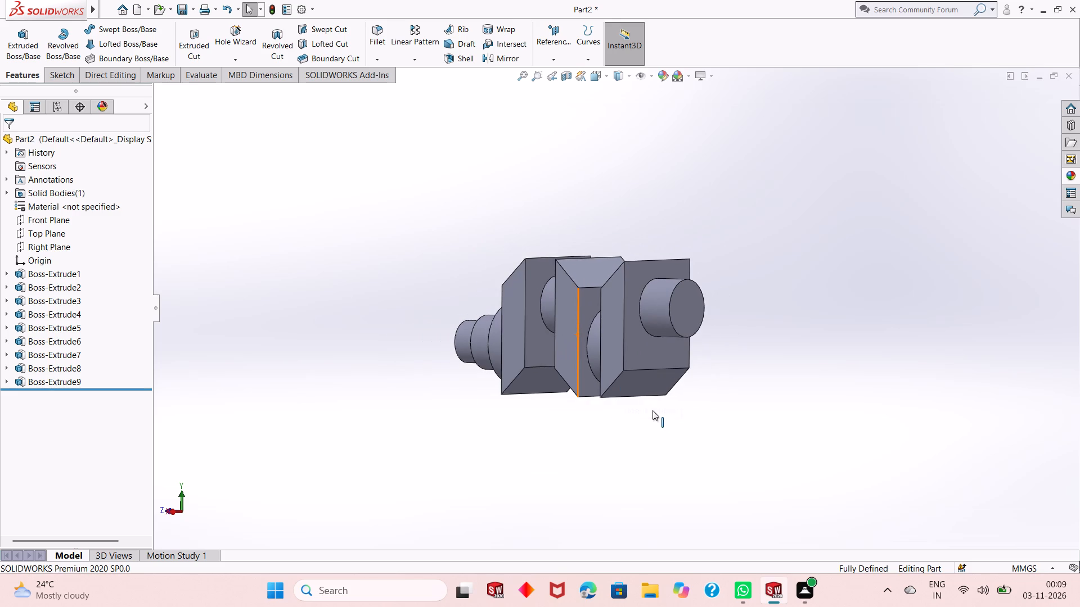
middle_drag(653, 412, 675, 413)
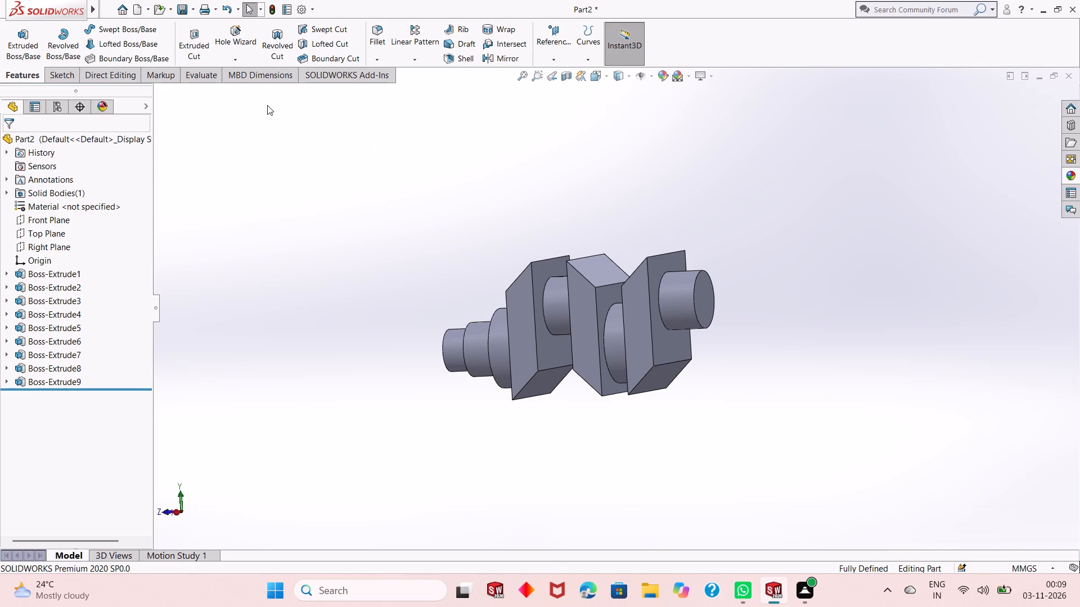
click(72, 78)
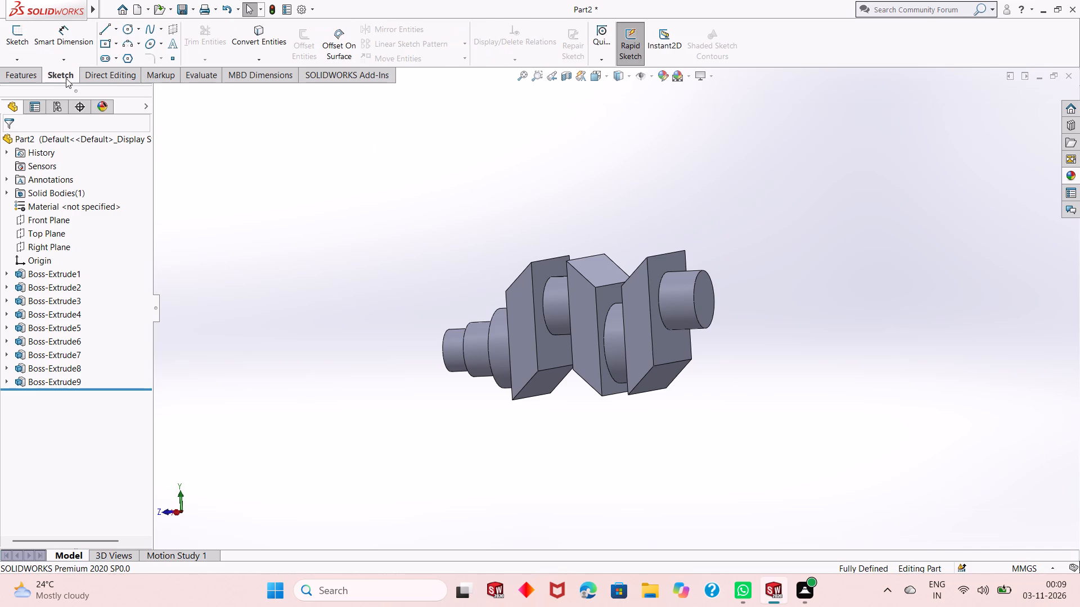
click(55, 244)
click(61, 225)
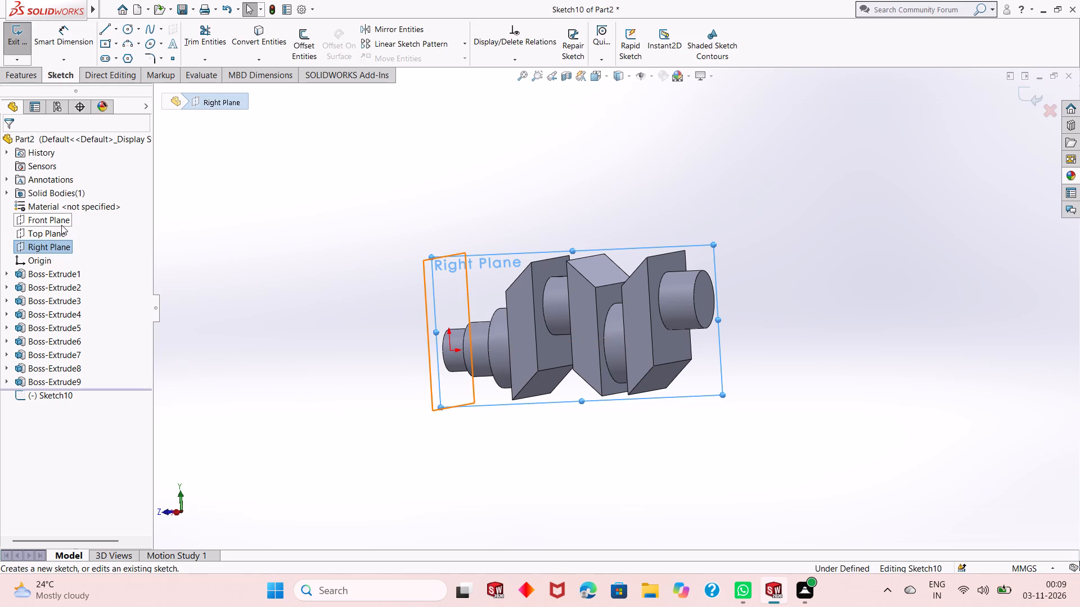
key(ctrl+8)
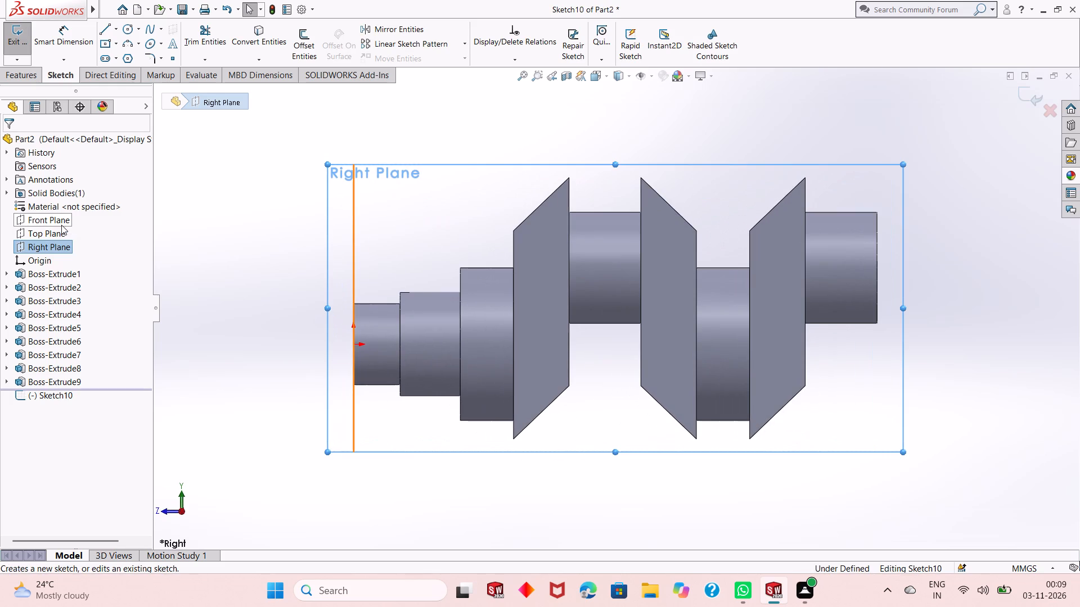
scroll(260, 343, up, 3)
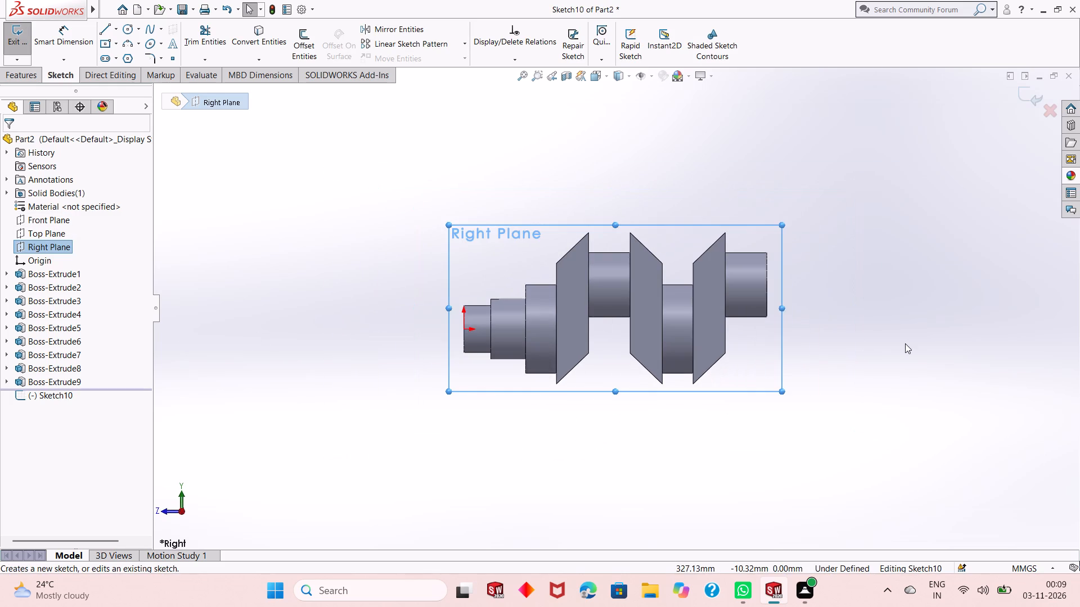
scroll(905, 343, down, 2)
scroll(456, 286, up, 1)
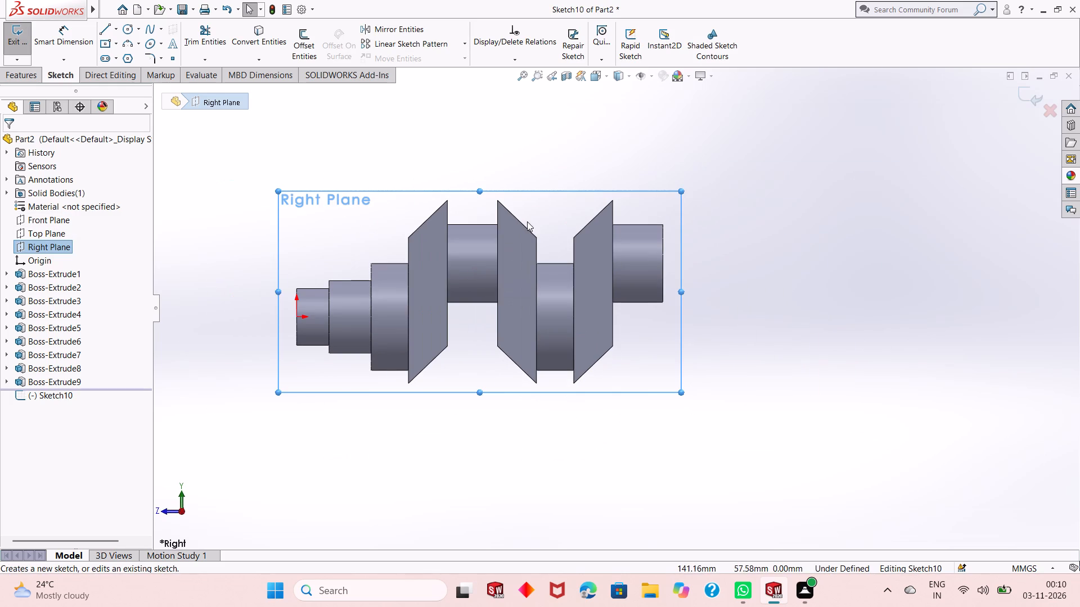
scroll(527, 221, down, 1)
click(813, 175)
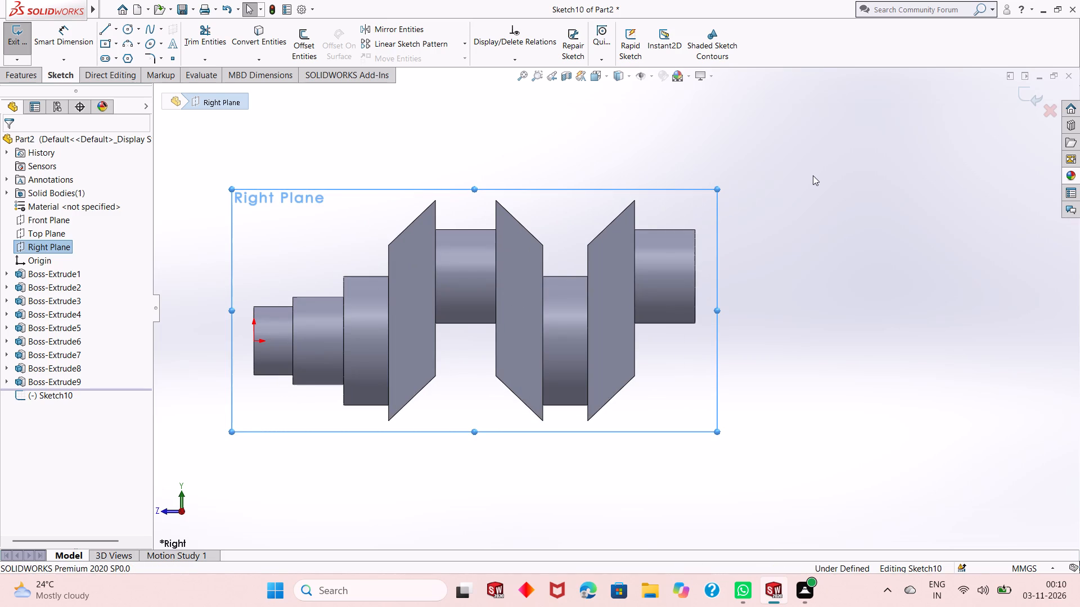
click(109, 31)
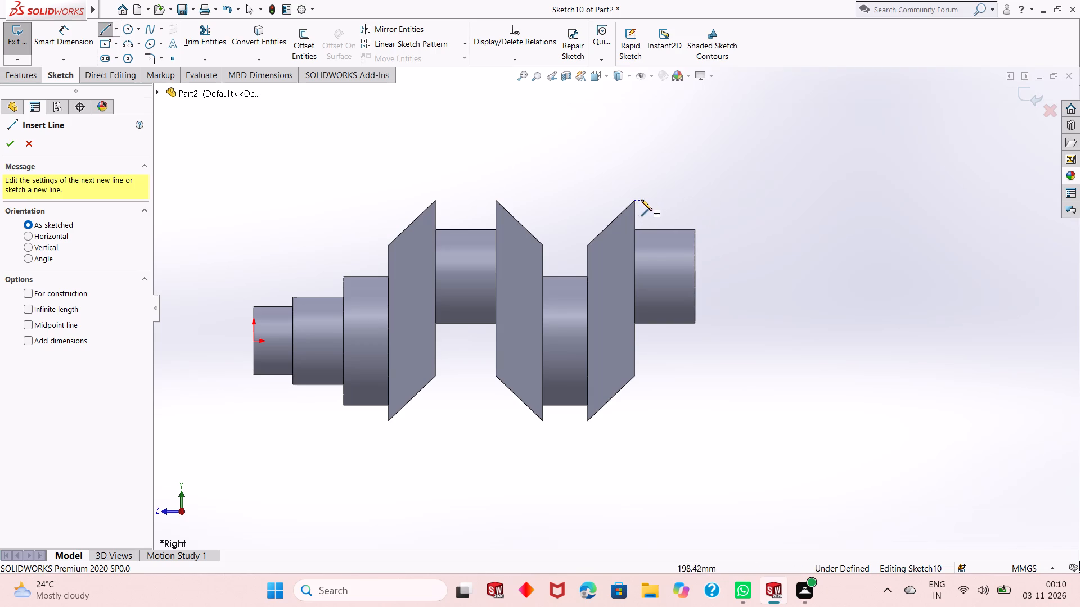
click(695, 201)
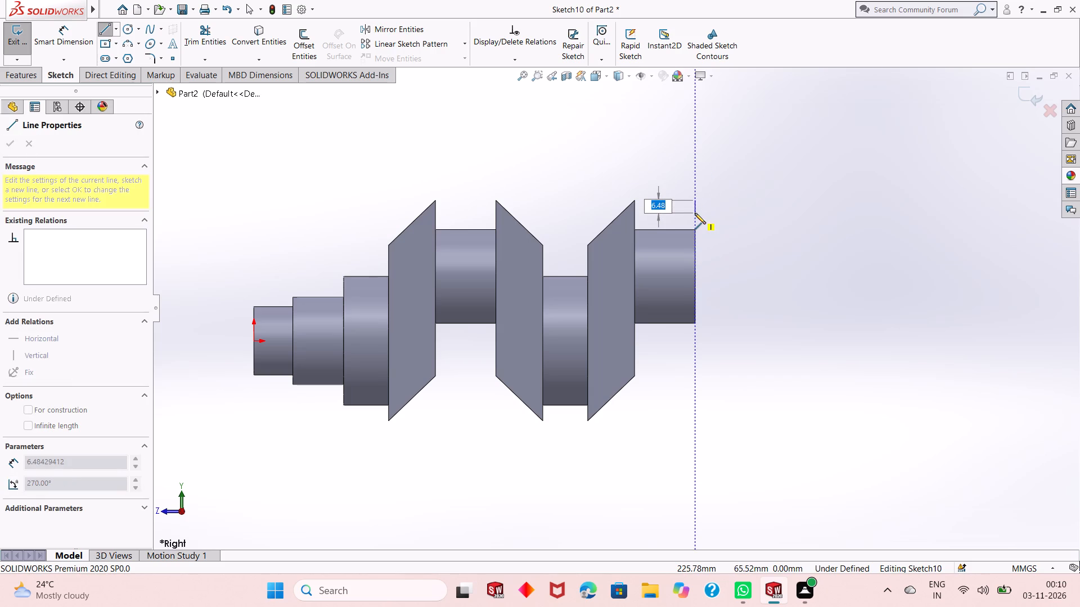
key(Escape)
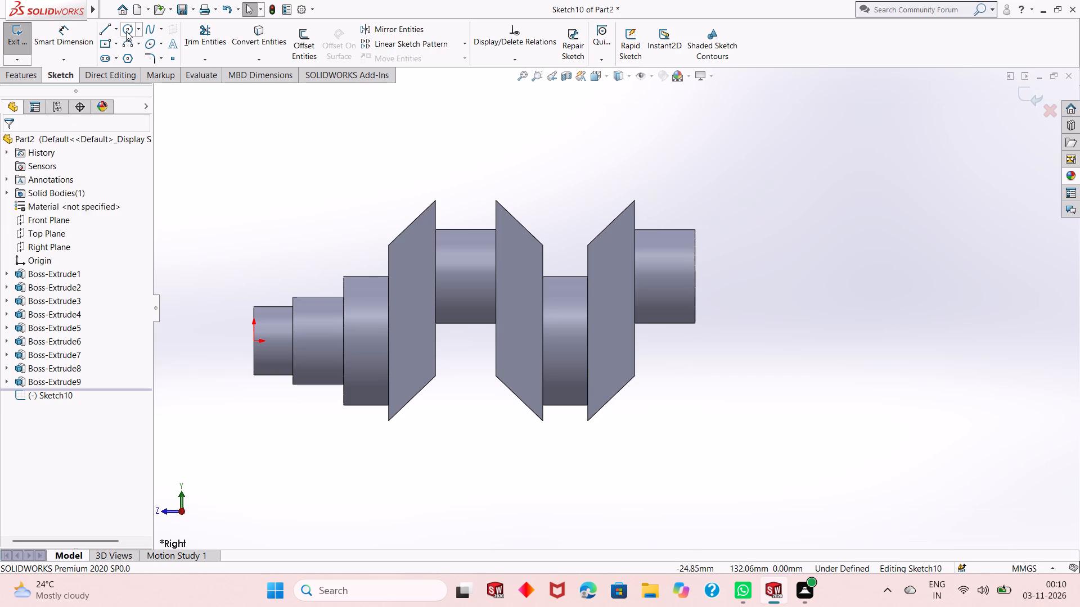
Sketch connected lines from the end cylinder's upper outer corner: 15 mm up, about 30 mm slanting outward-down, 90 mm down, and a parallel slant back.
click(109, 34)
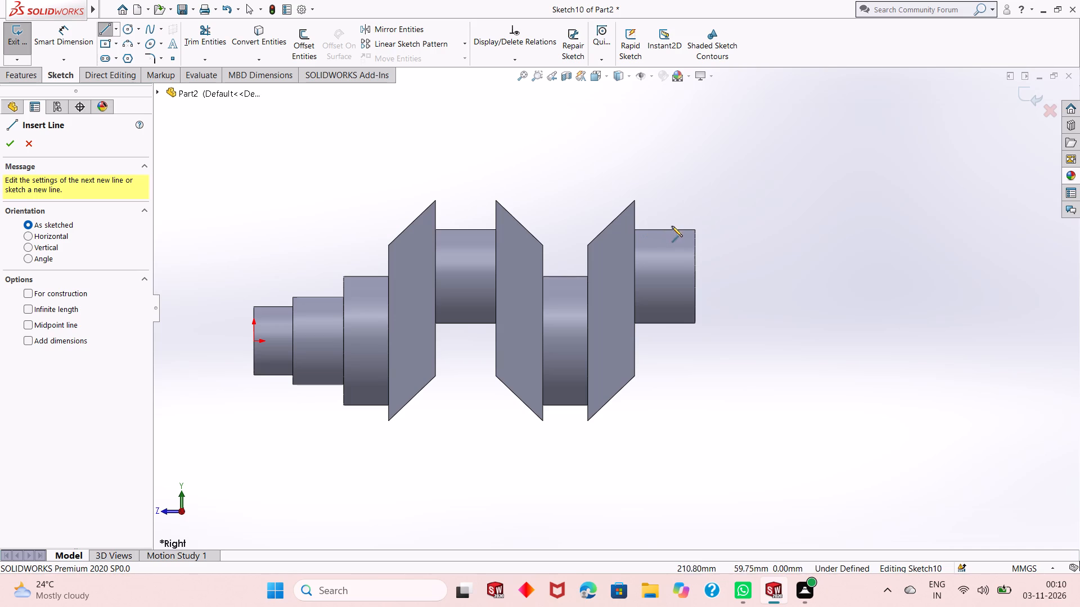
click(697, 231)
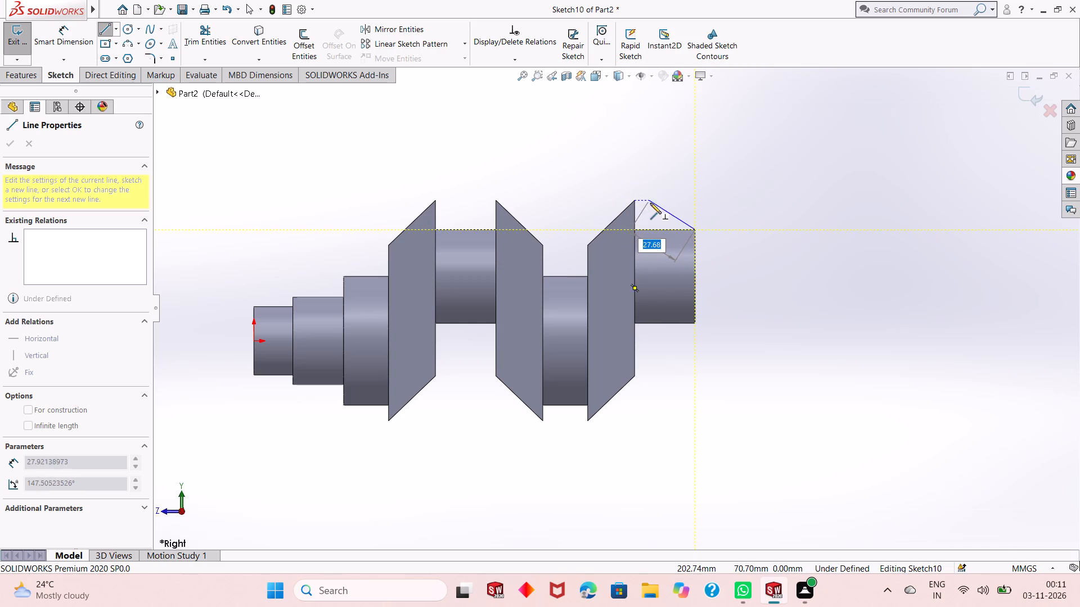
click(695, 200)
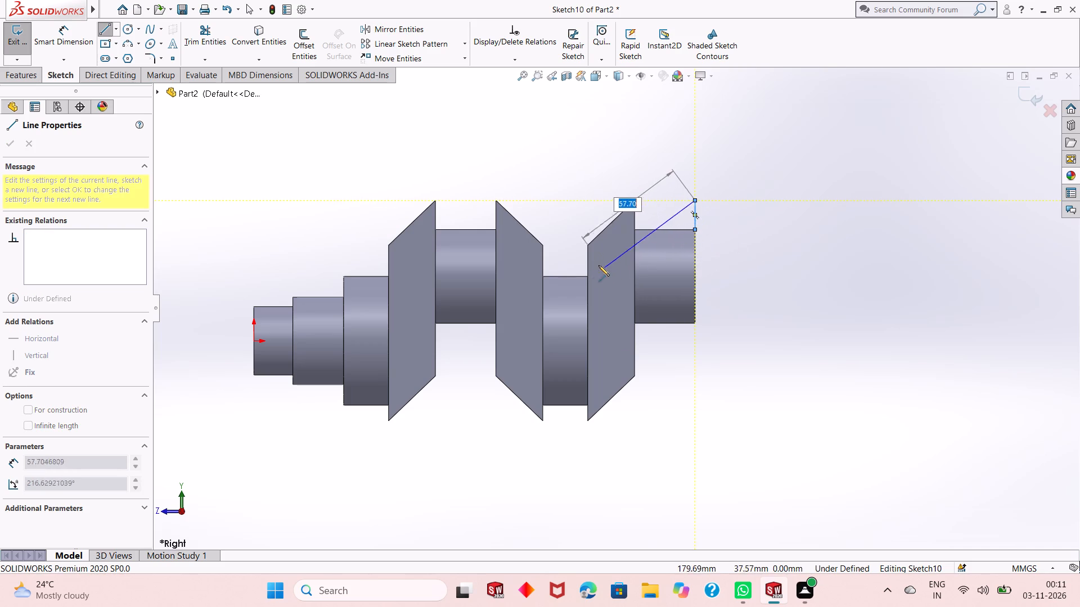
click(734, 246)
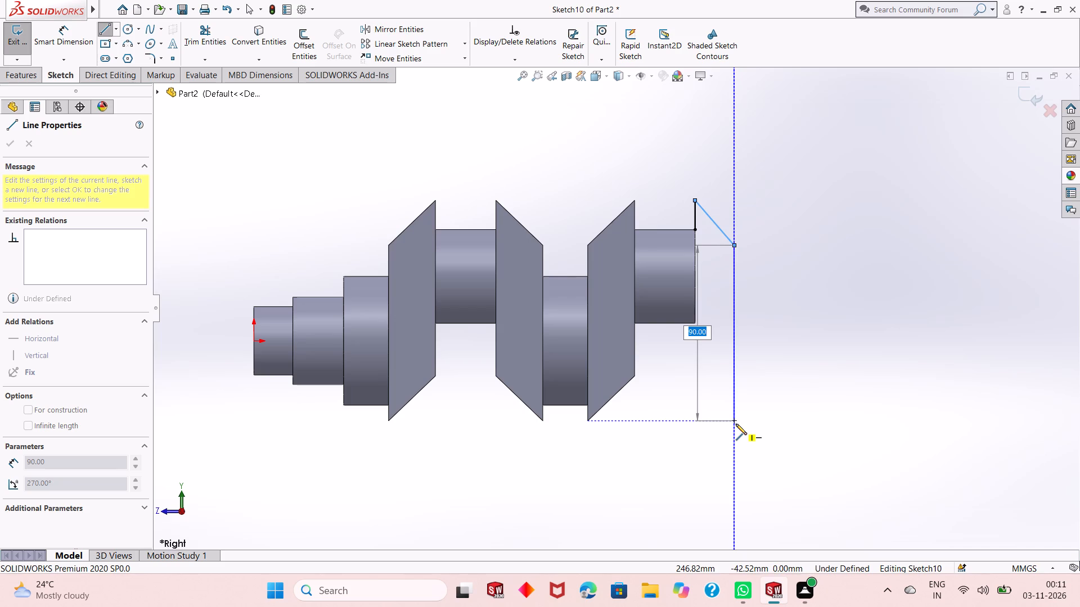
click(736, 424)
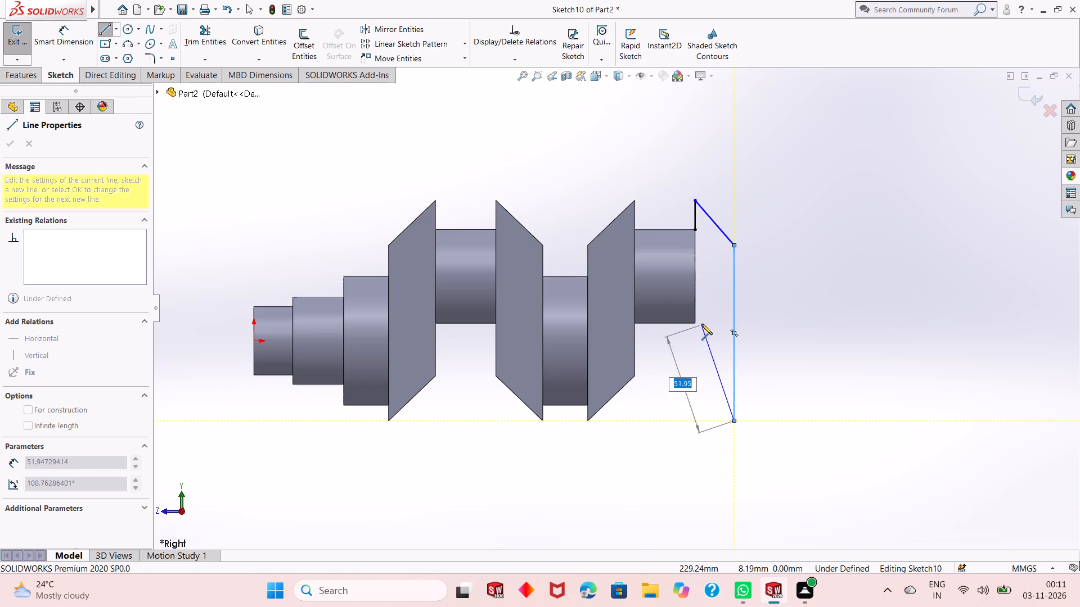
scroll(684, 357, up, 2)
scroll(684, 357, down, 7)
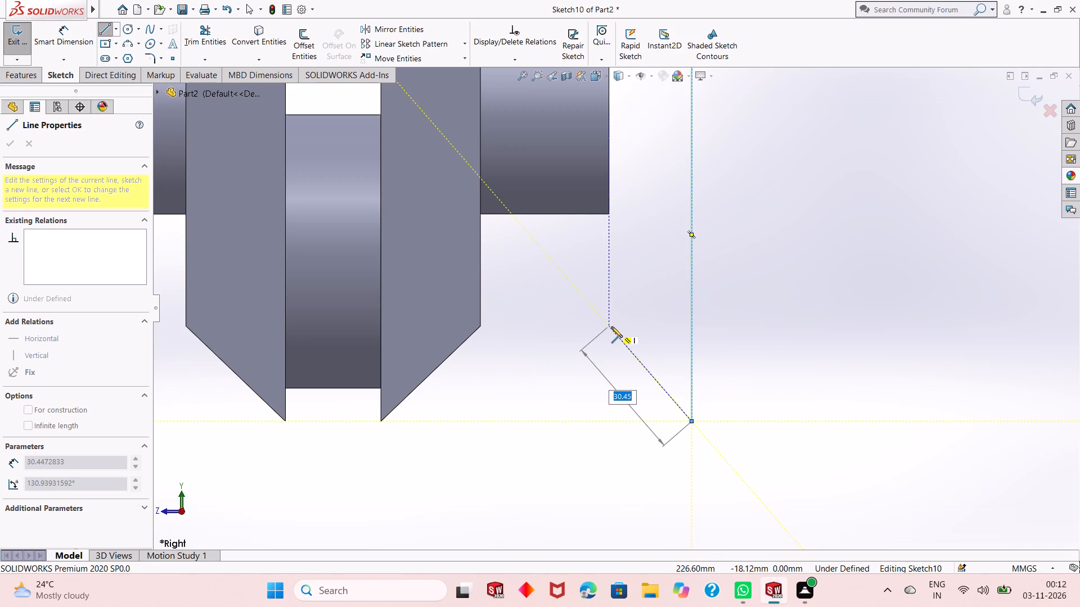
click(611, 327)
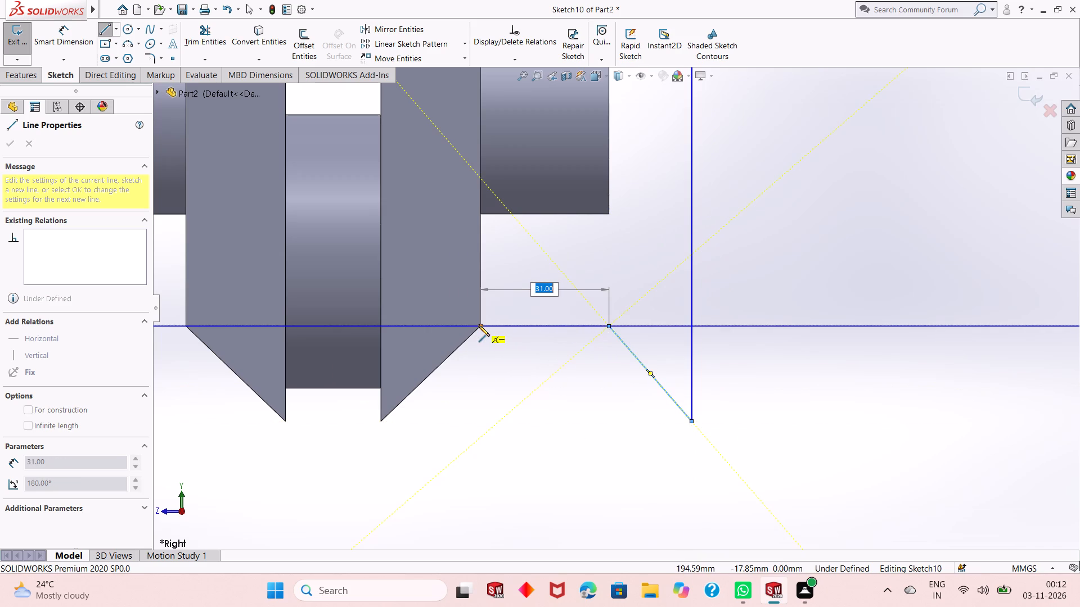
scroll(479, 325, up, 4)
scroll(615, 307, down, 7)
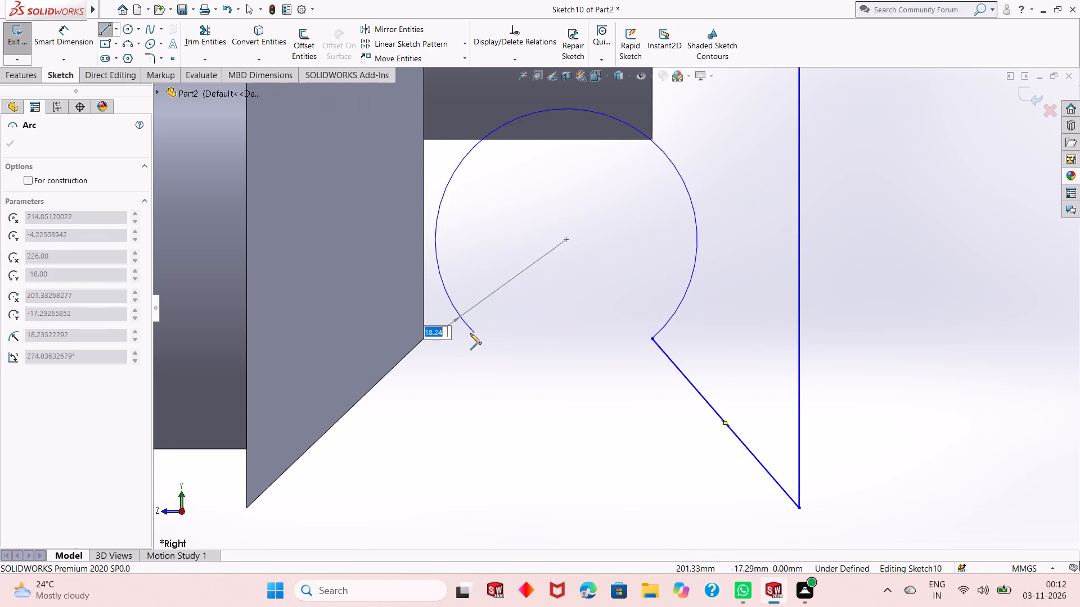
right_click(512, 307)
click(541, 317)
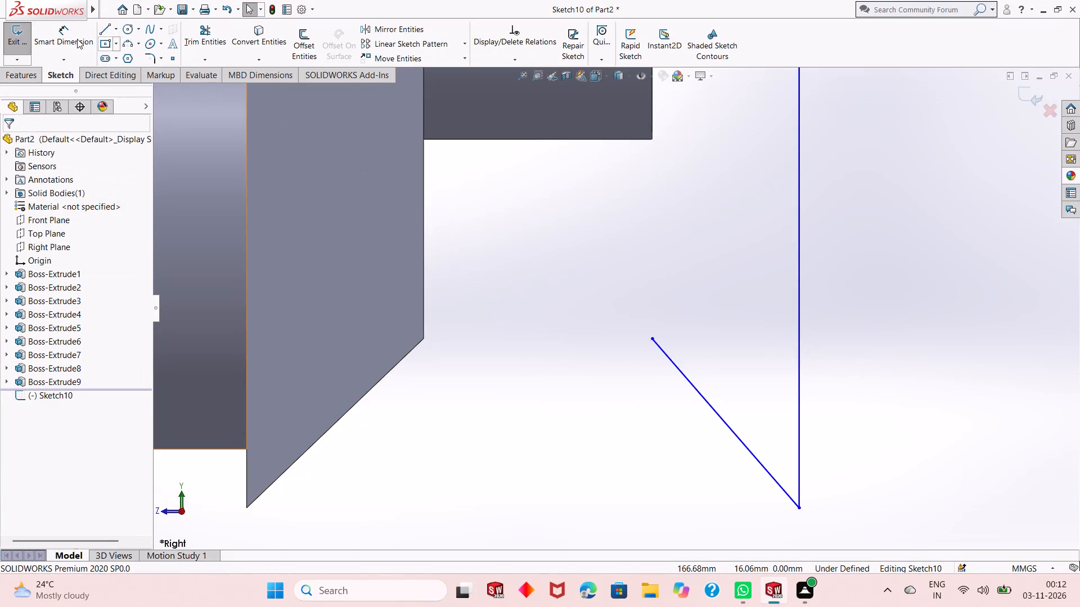
Close the fourth block's profile with a 75 mm vertical line from the lower slant's inner end to the end cylinder's upper outer corner.
click(102, 30)
click(651, 342)
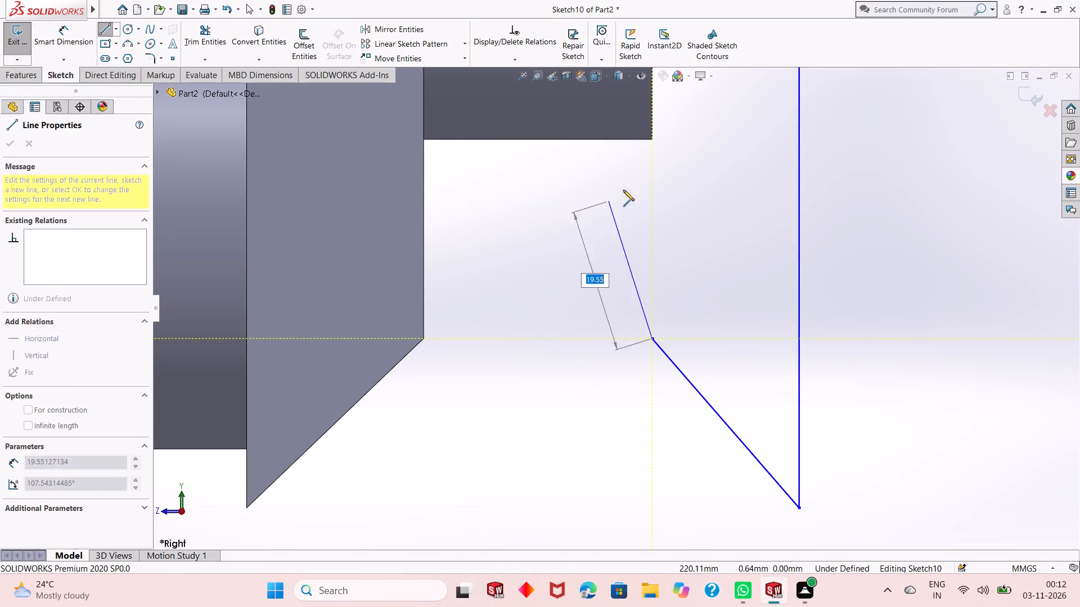
scroll(625, 270, down, 3)
scroll(625, 270, up, 10)
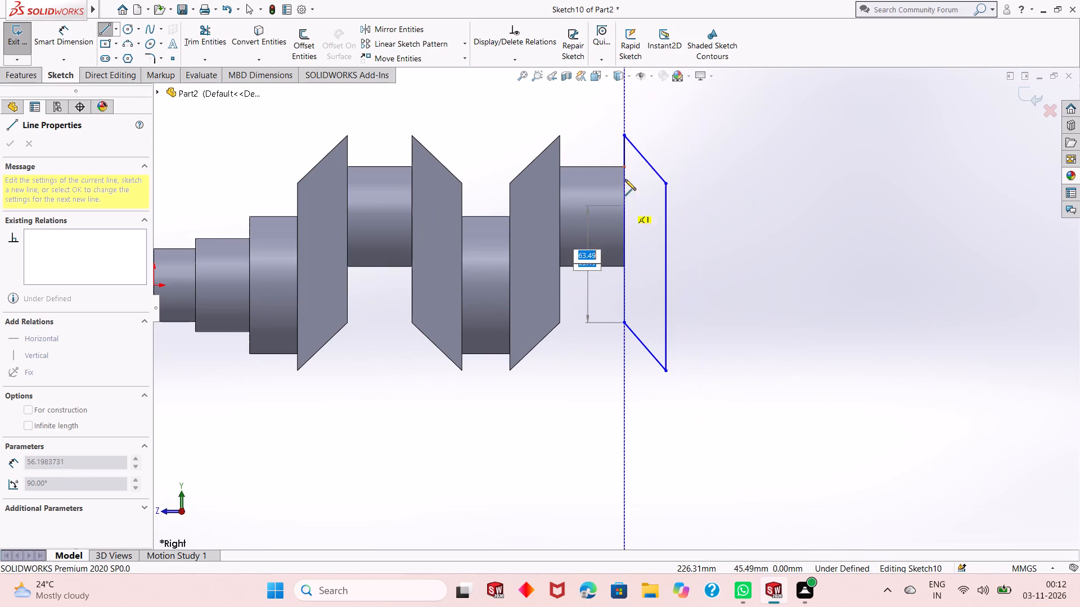
click(625, 167)
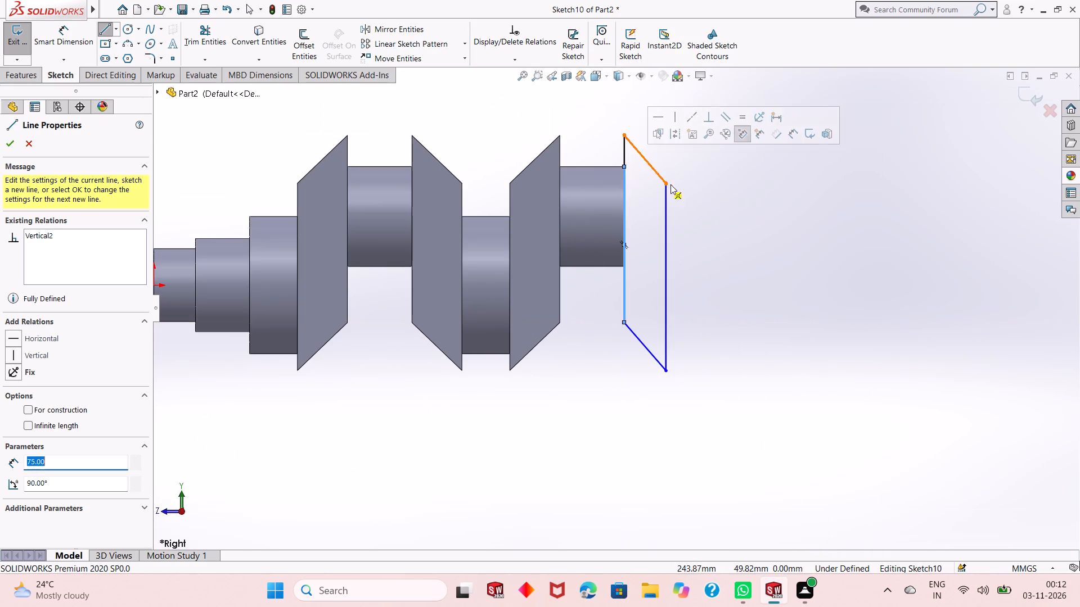
right_click(721, 205)
click(742, 215)
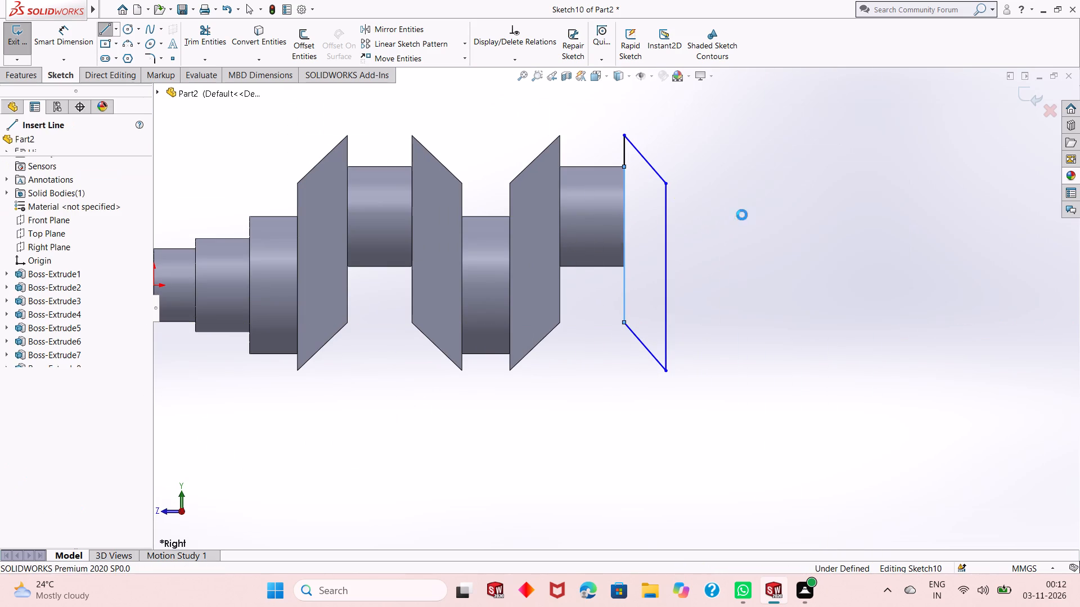
Dimension the horizontal distance between the profile's two long vertical edges and set it to 15 mm.
scroll(678, 192, down, 2)
scroll(638, 262, up, 2)
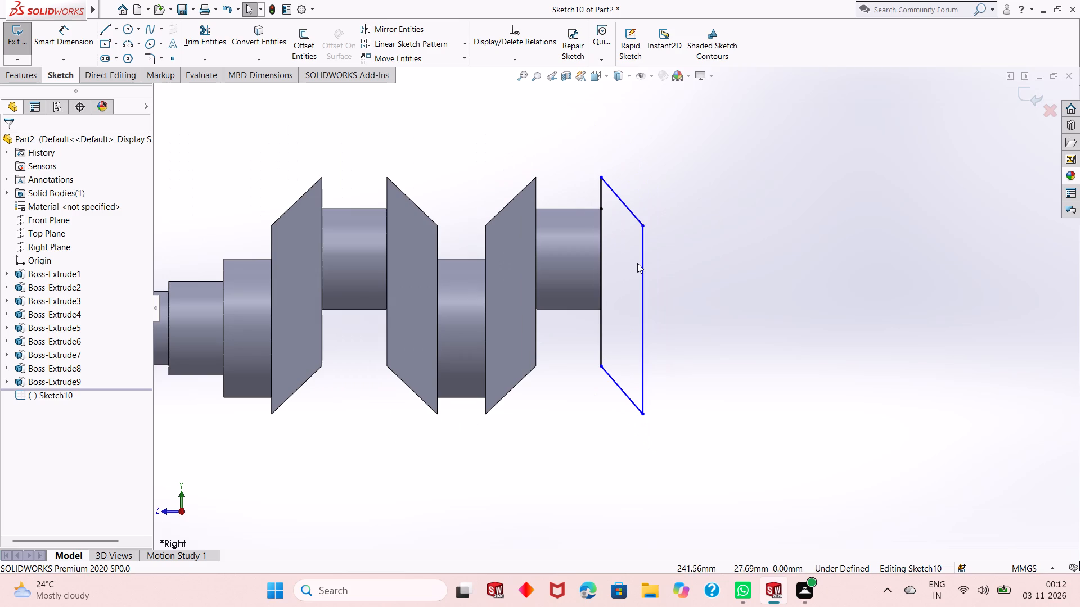
click(43, 39)
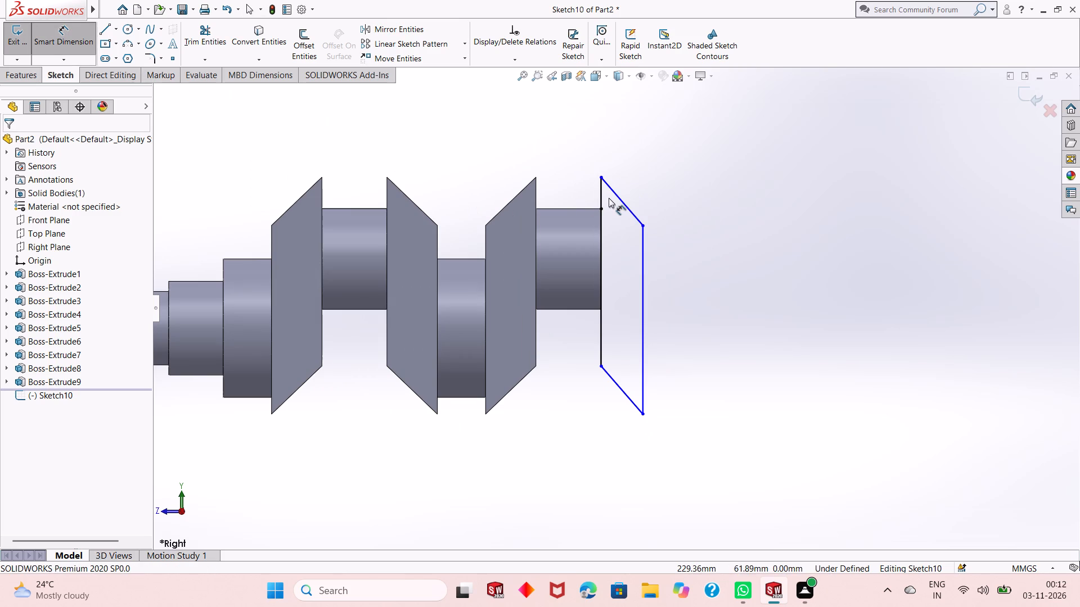
click(601, 236)
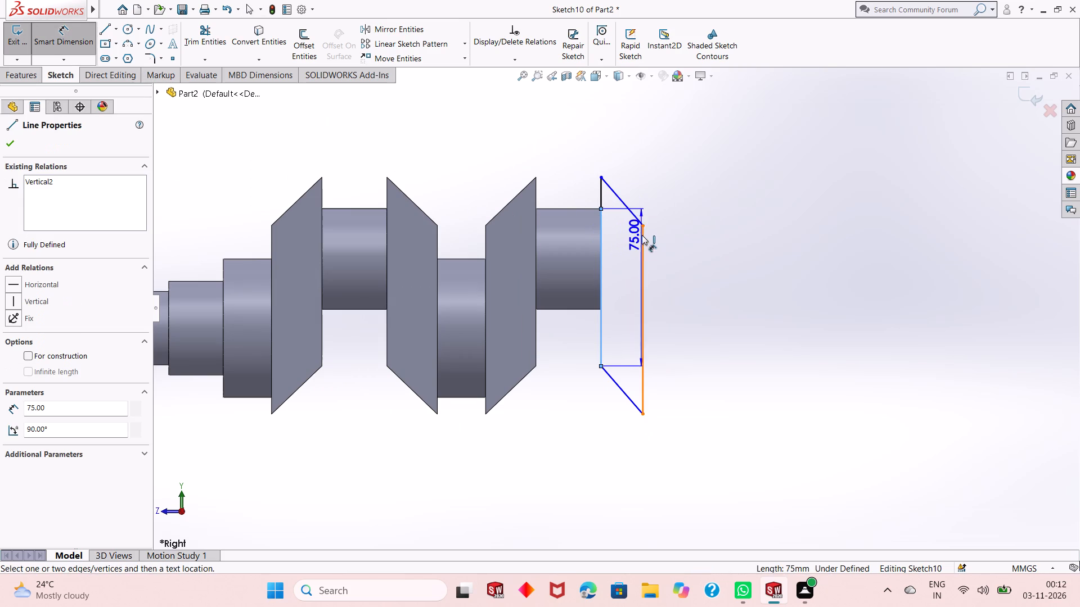
click(642, 235)
click(614, 124)
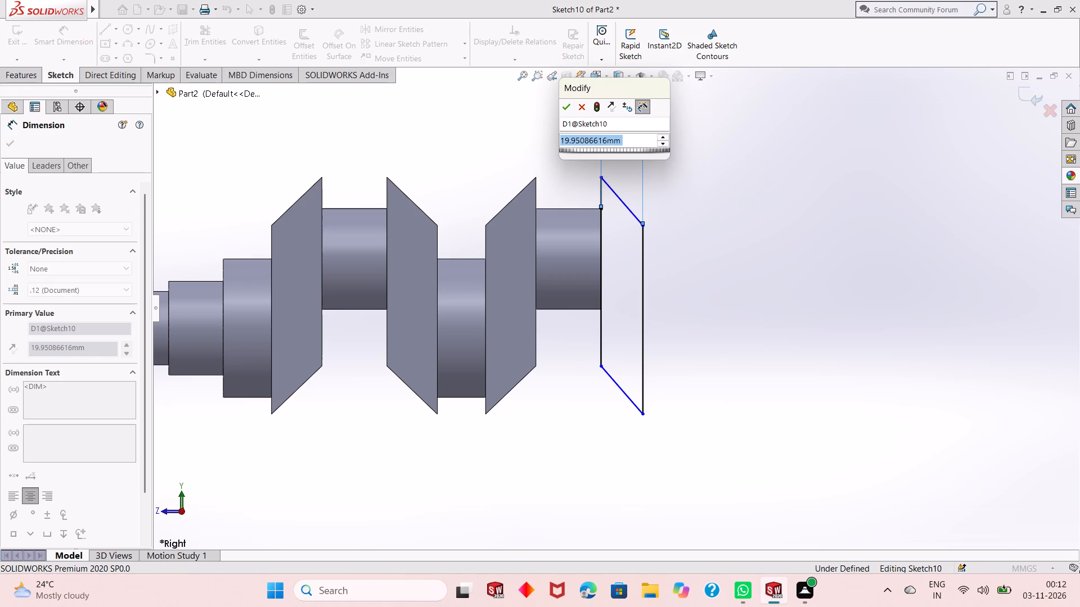
text(15)
key(Return)
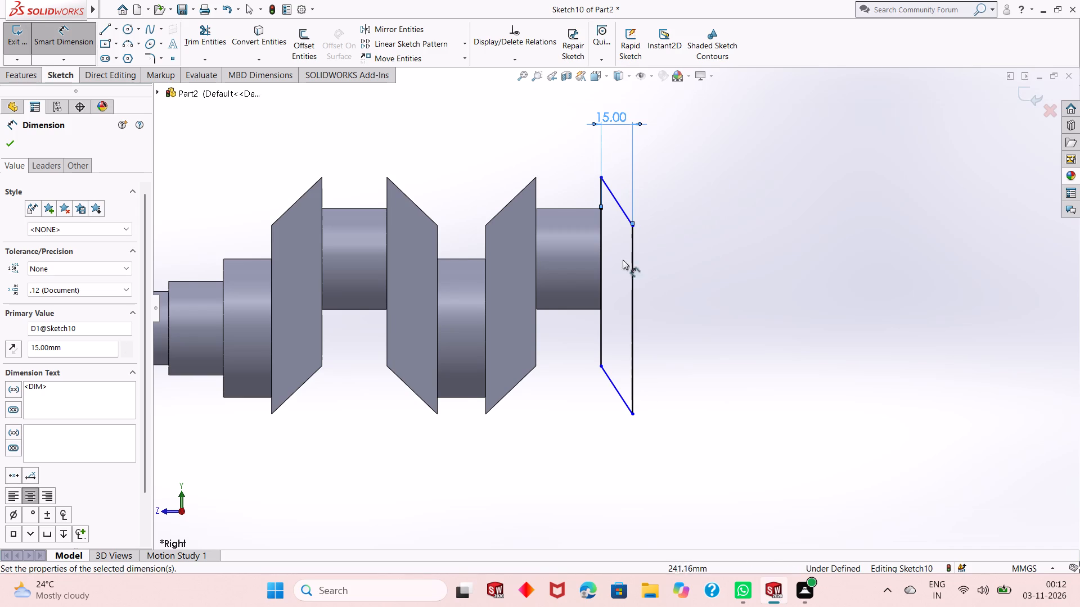
Dimension the vertical distance between the two endpoints of the profile's lower slanted edge, keeping its drawn value.
scroll(615, 260, up, 2)
scroll(617, 338, down, 2)
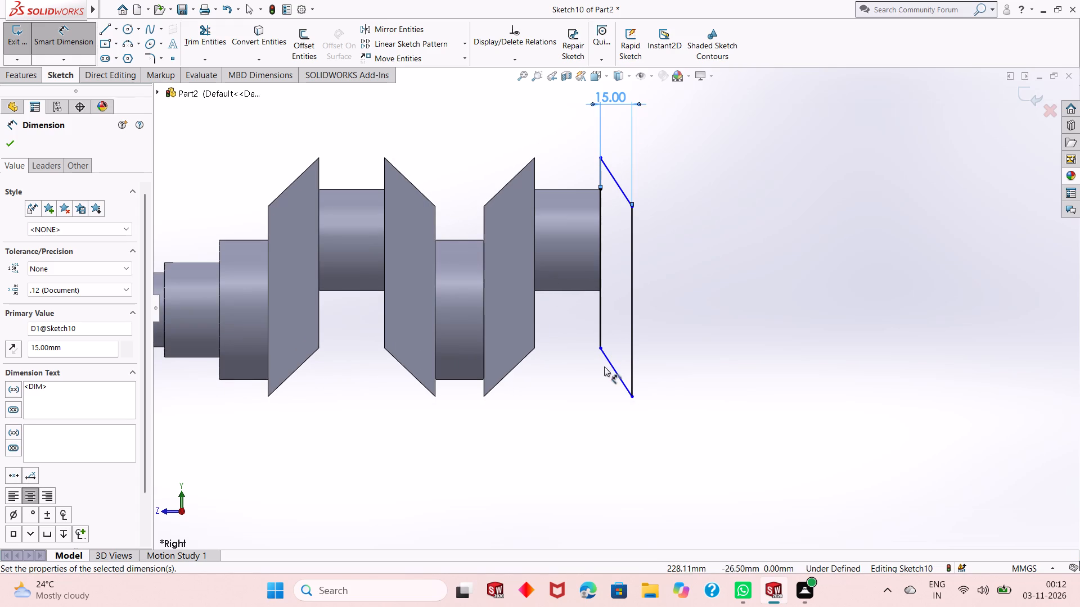
click(601, 348)
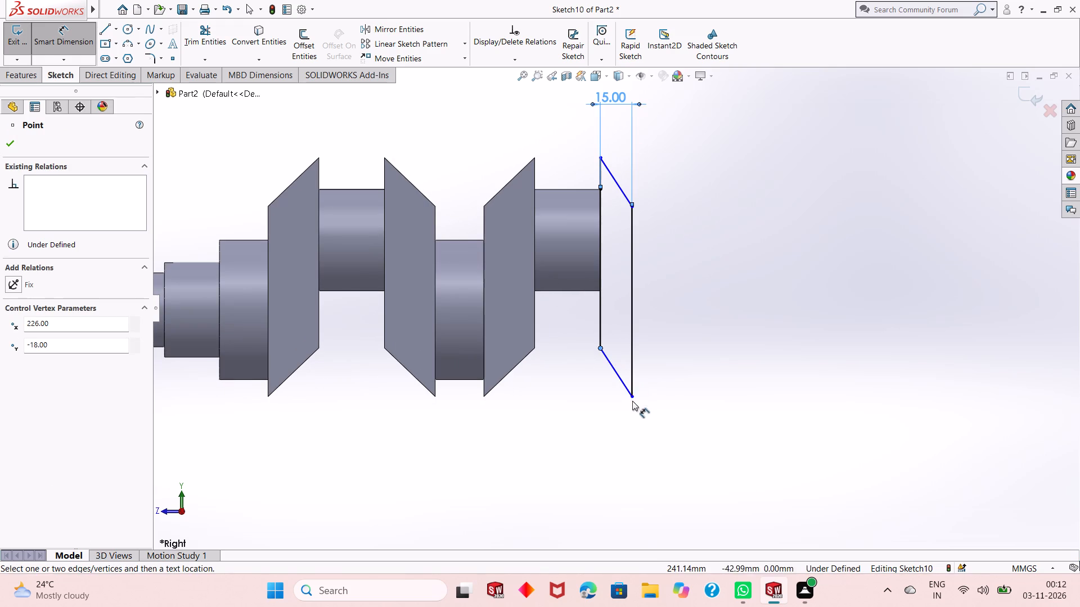
click(630, 396)
click(577, 381)
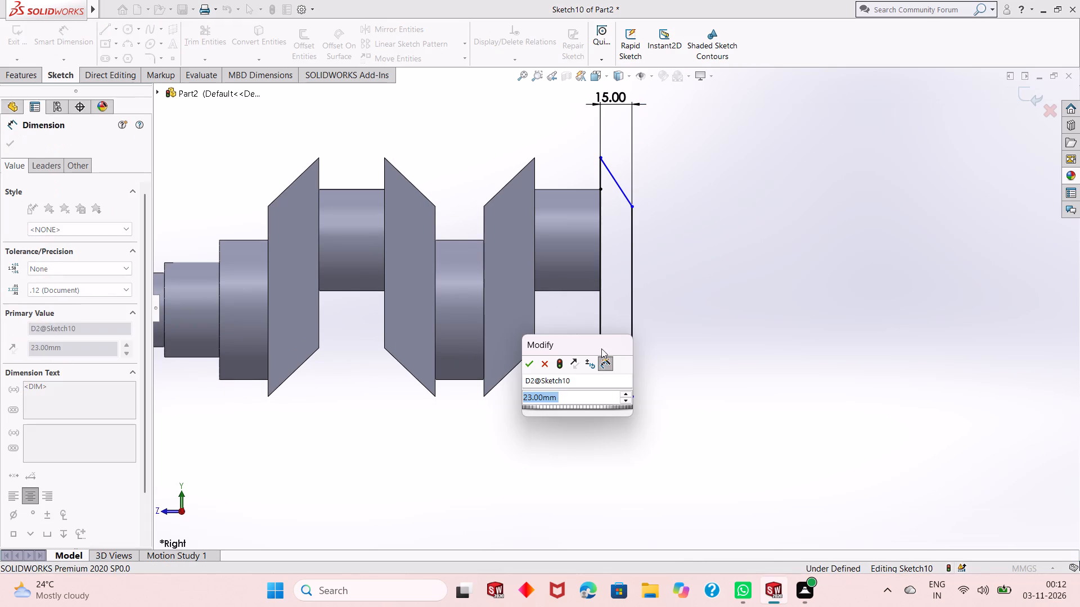
click(530, 368)
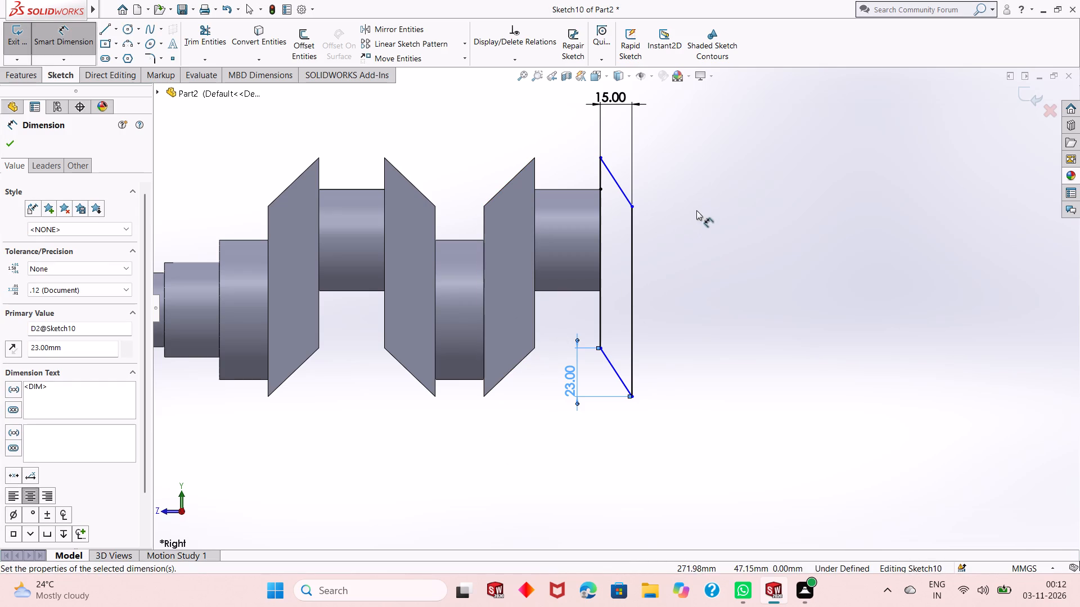
Dimension the lengths of the profile's long inner vertical edge and its outer vertical edge, keeping their drawn values.
click(602, 243)
click(589, 262)
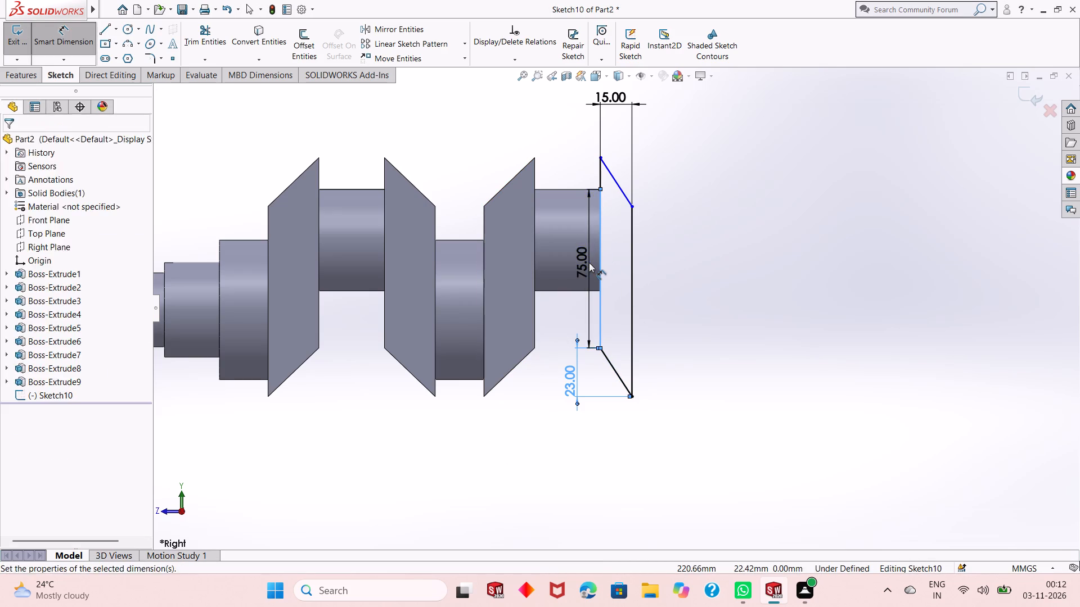
click(541, 244)
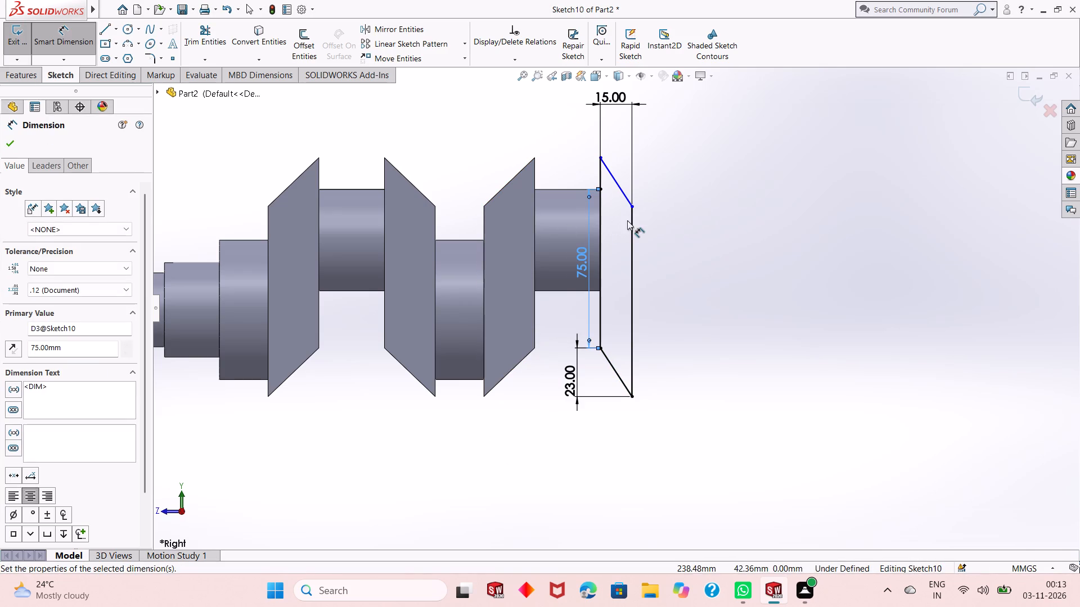
click(639, 221)
click(635, 215)
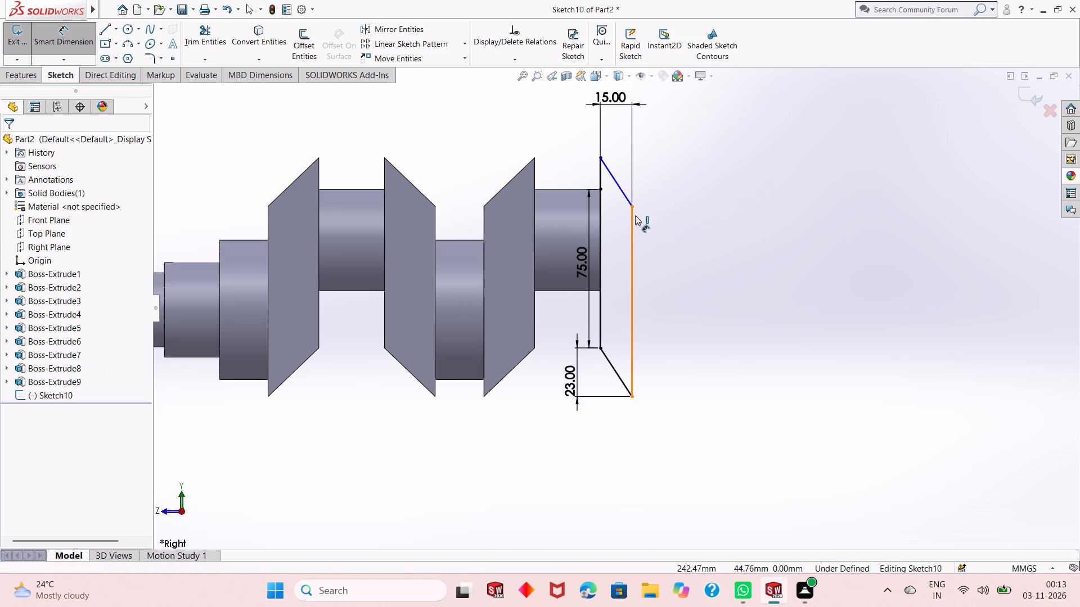
click(655, 227)
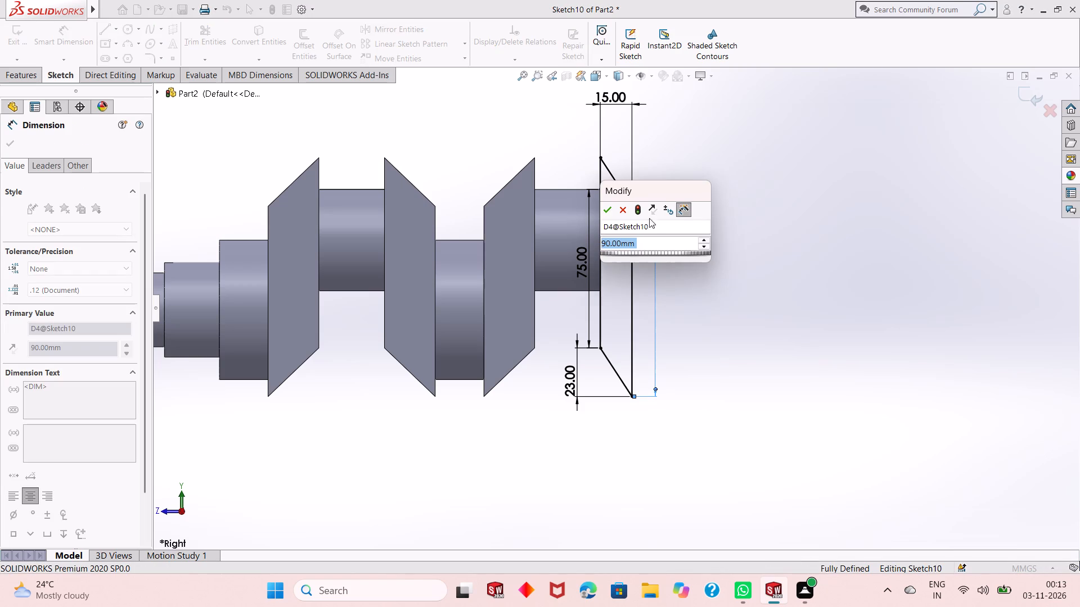
click(606, 210)
right_click(730, 166)
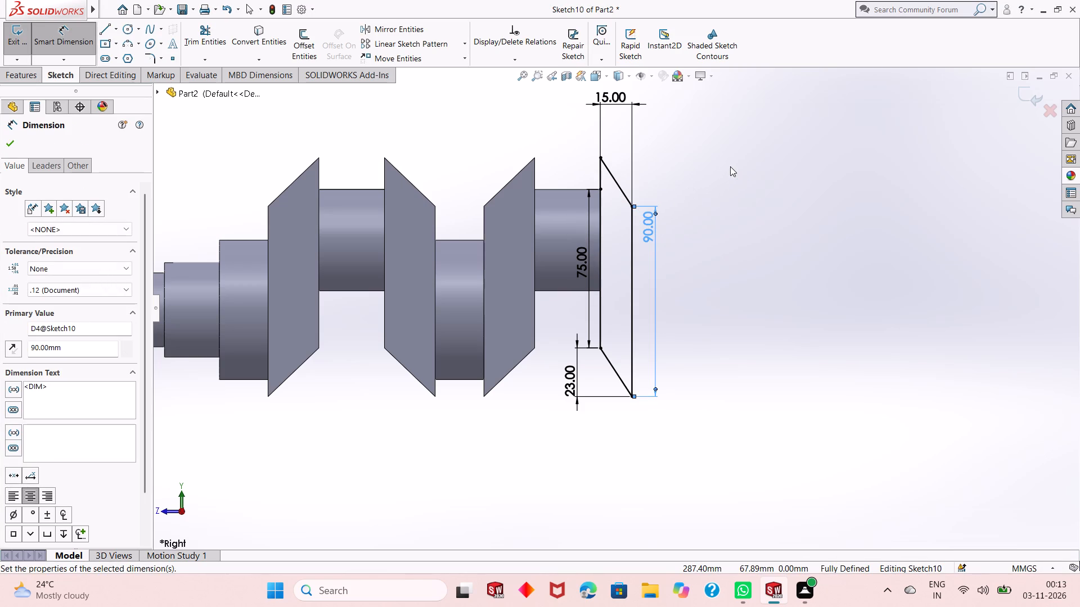
click(740, 201)
Extrude the fourth block's slanted profile 90 mm using the Mid Plane end condition, merged with the shaft.
scroll(613, 269, up, 1)
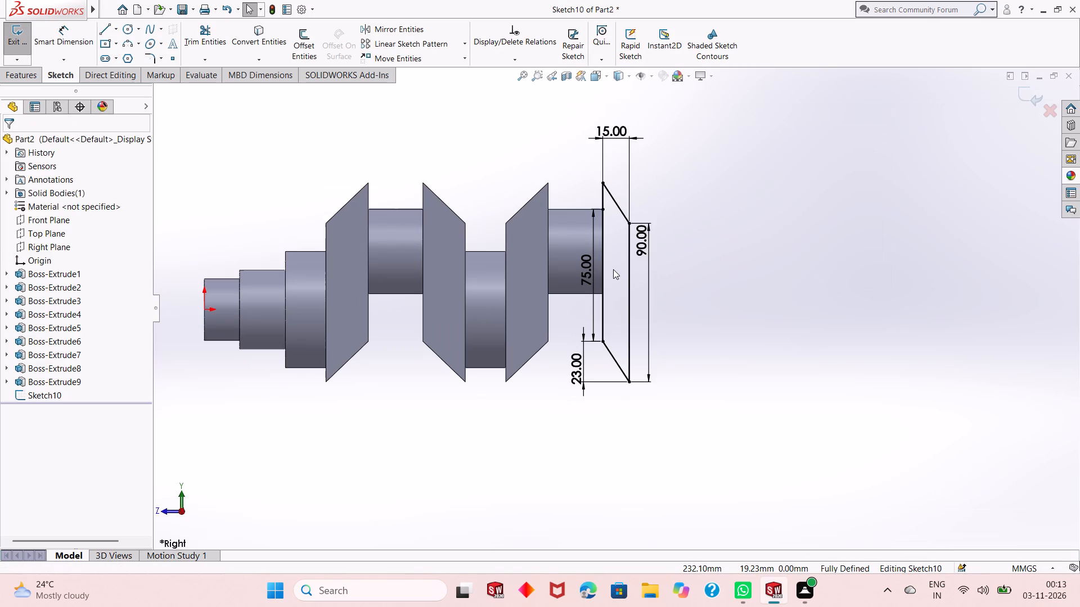
scroll(613, 270, up, 2)
middle_drag(691, 290, 639, 291)
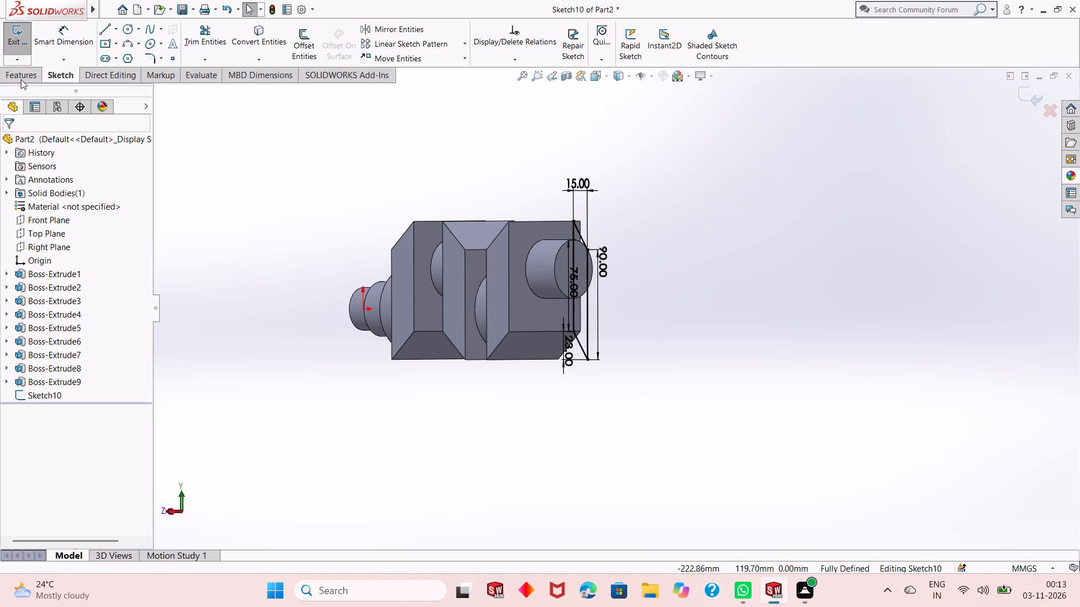
click(18, 73)
click(20, 55)
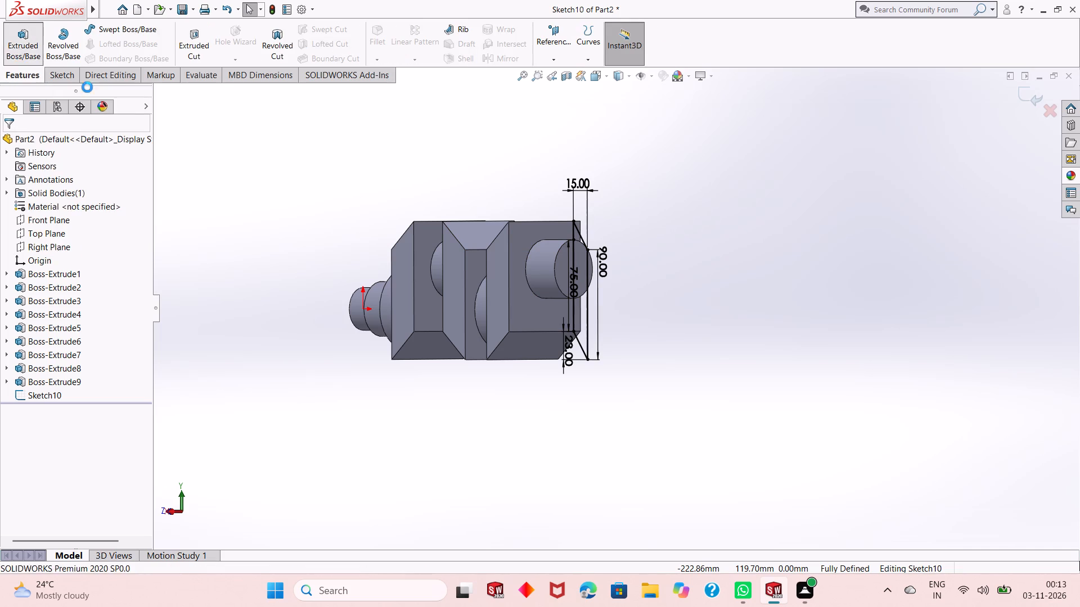
scroll(295, 216, up, 1)
middle_drag(299, 219, 312, 248)
scroll(590, 283, down, 3)
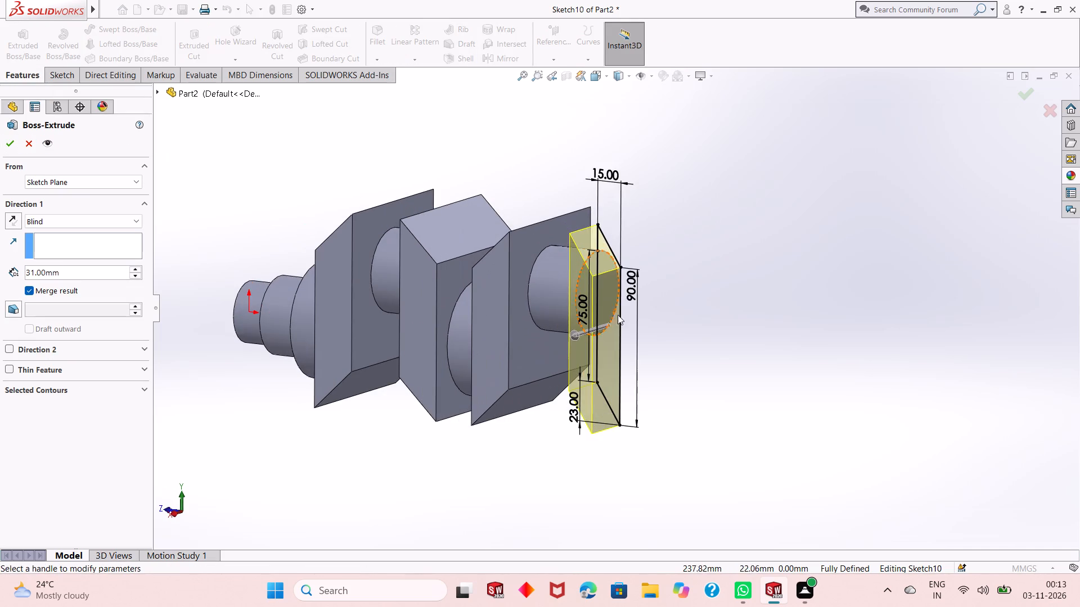
middle_drag(623, 319, 601, 342)
scroll(601, 342, up, 1)
click(54, 221)
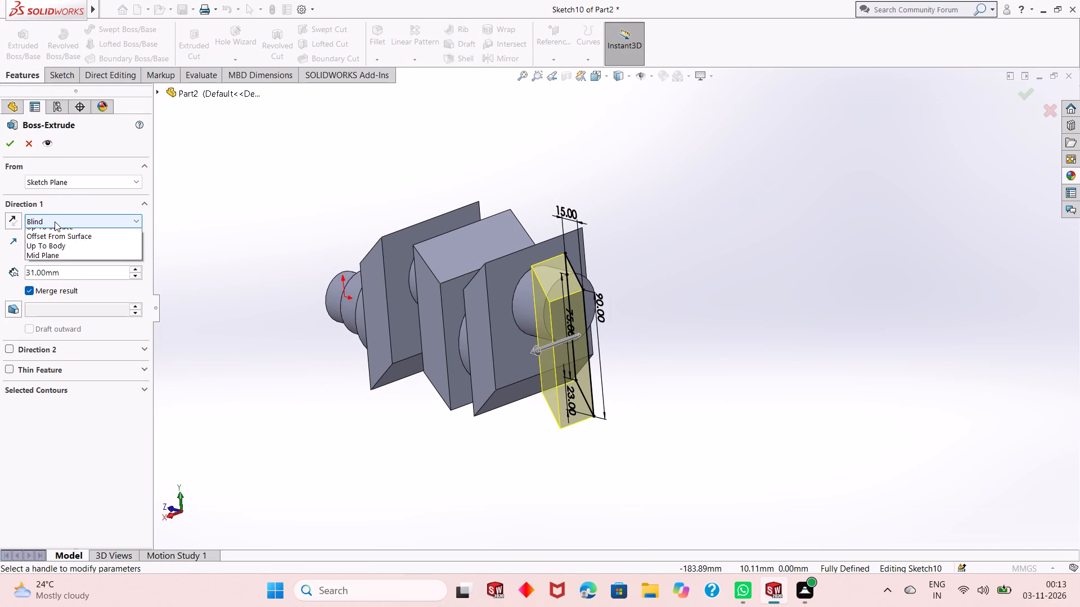
click(96, 290)
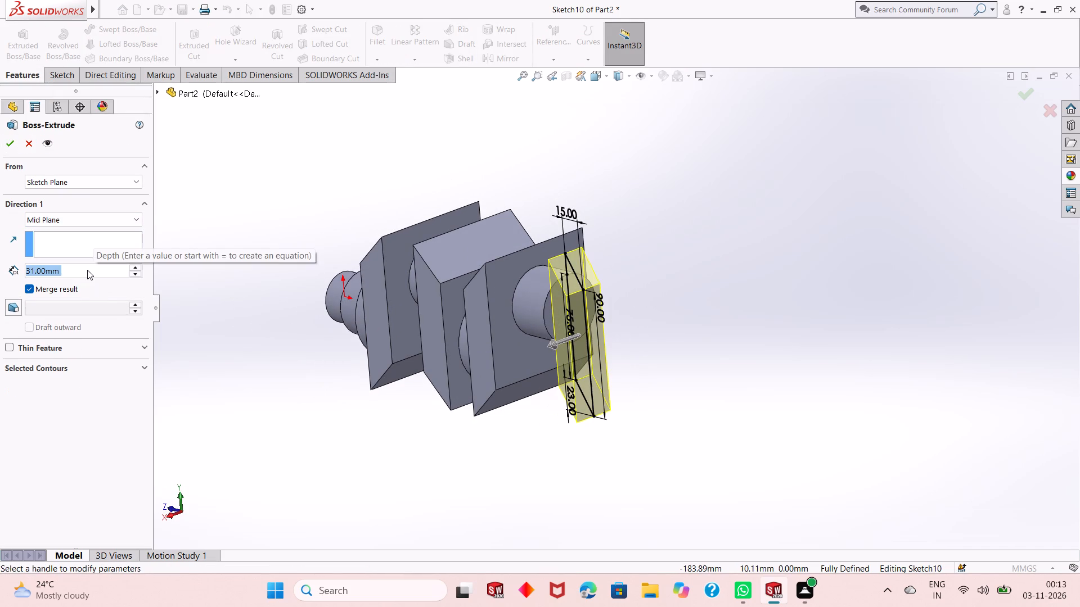
text(90)
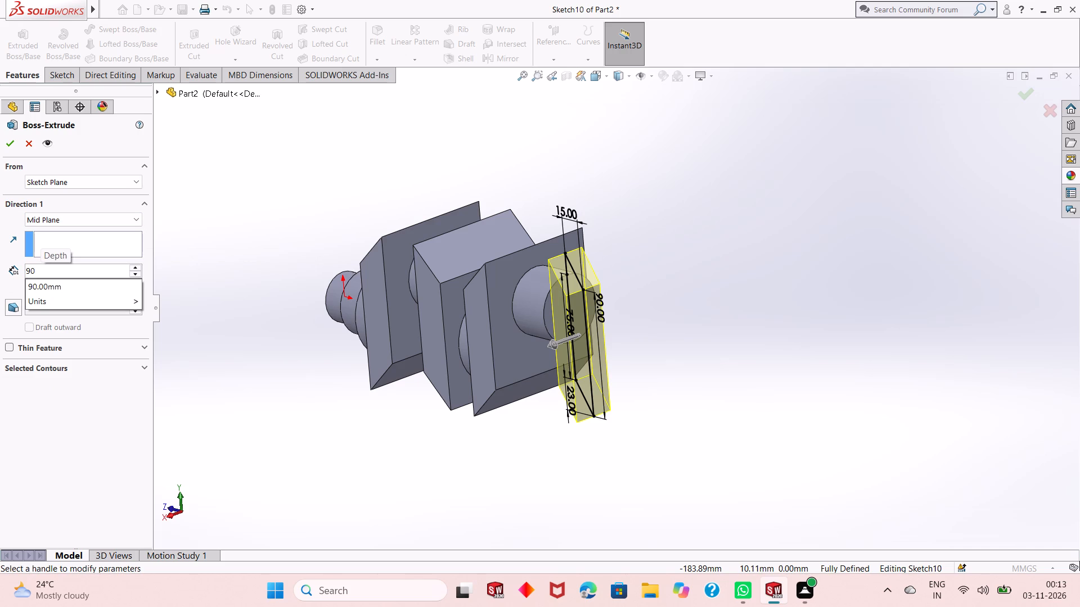
key(Return)
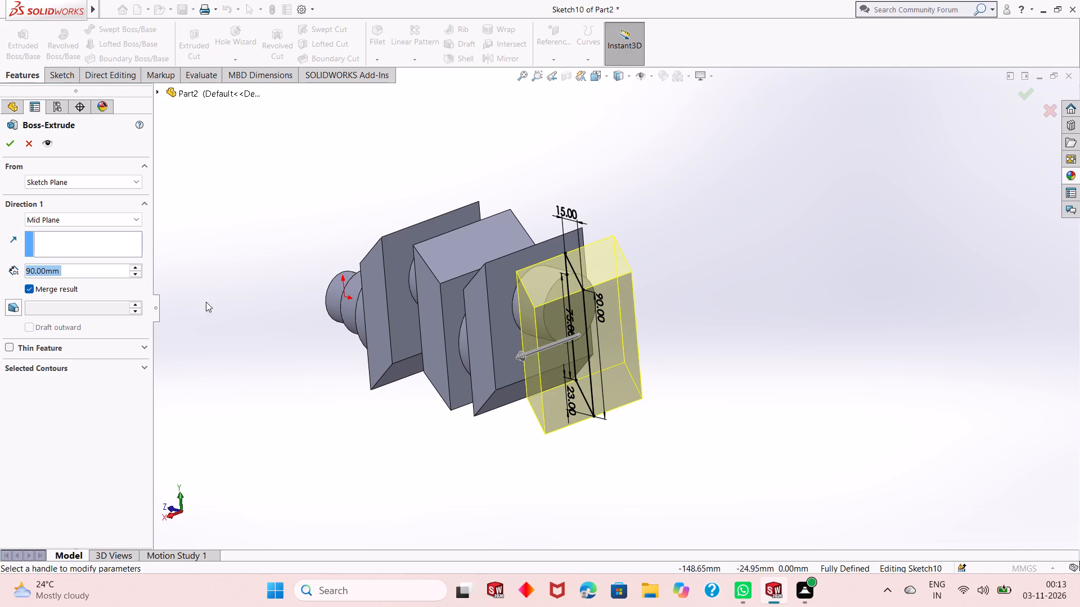
click(11, 145)
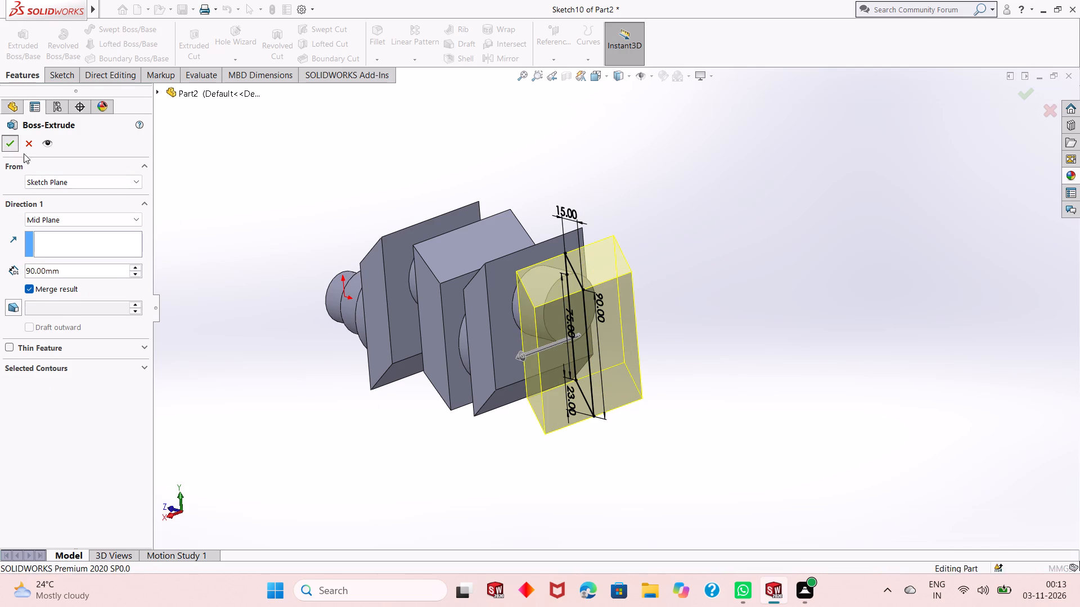
click(281, 339)
Examine the shaft with its four slanted blocks and offset cylinders from several angles.
middle_drag(379, 352, 447, 255)
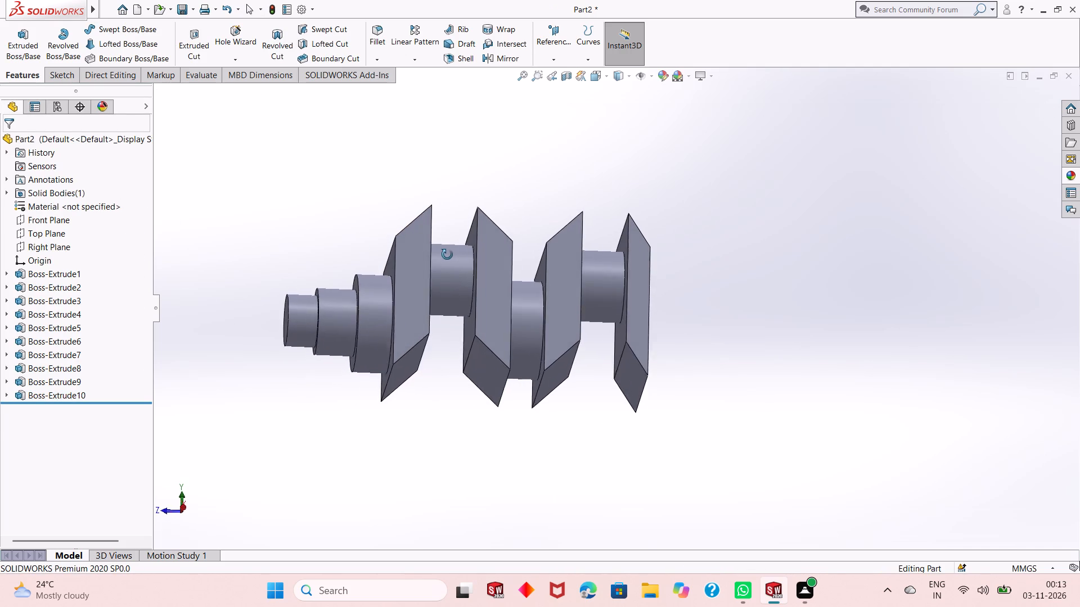
middle_drag(447, 255, 437, 313)
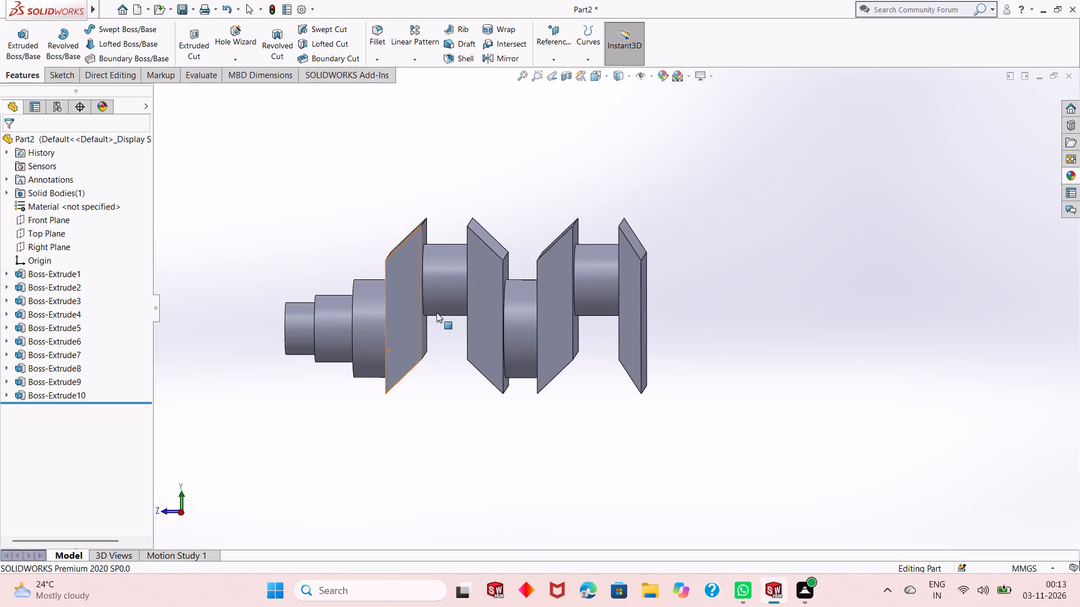
scroll(475, 313, up, 2)
middle_drag(543, 389, 559, 392)
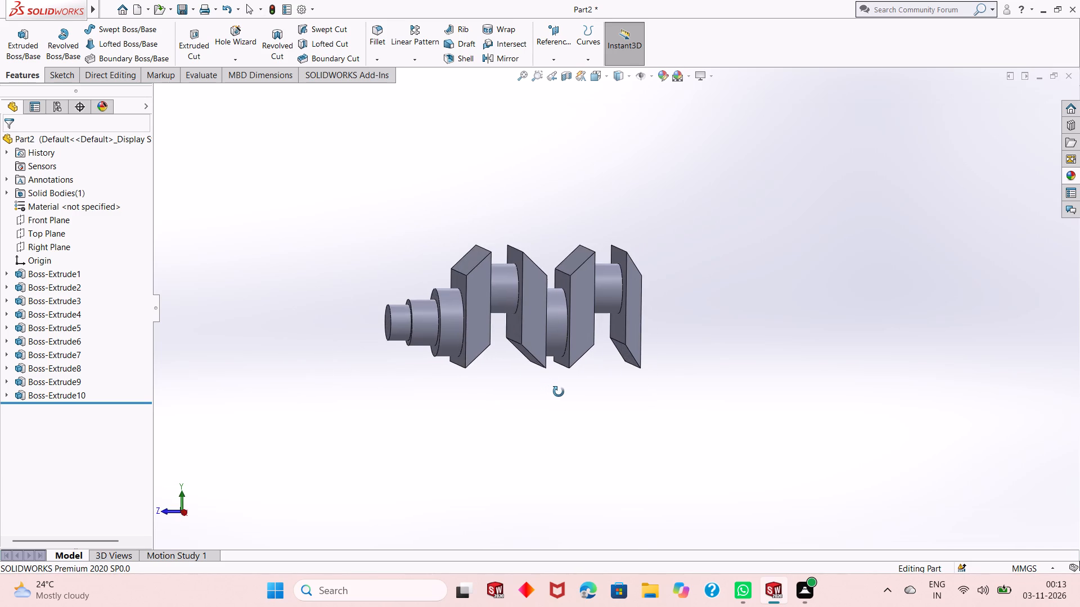
middle_drag(559, 392, 538, 389)
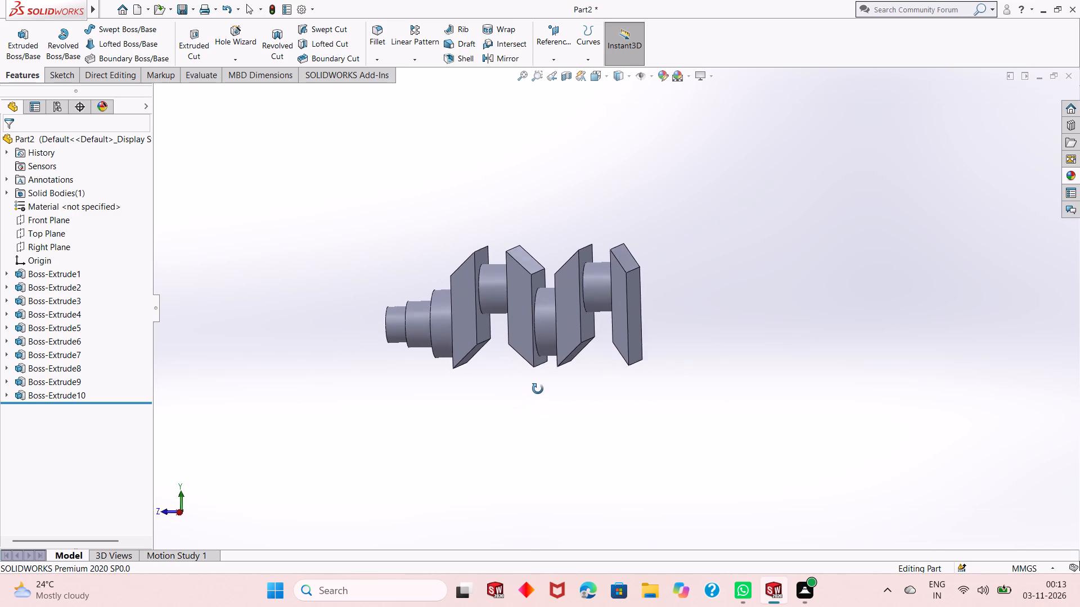
middle_drag(538, 389, 552, 346)
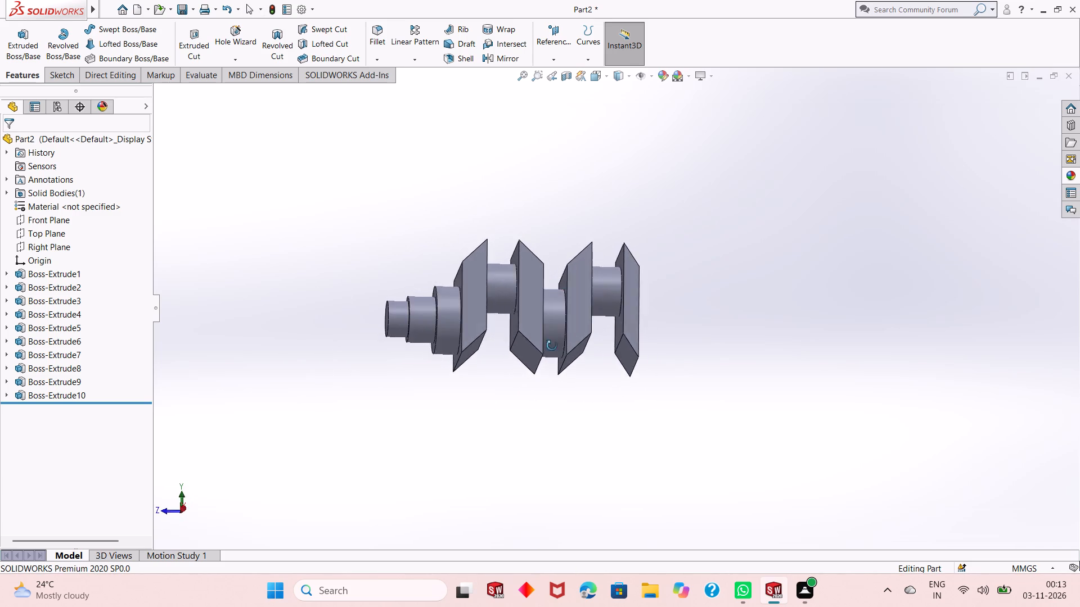
middle_drag(552, 346, 544, 372)
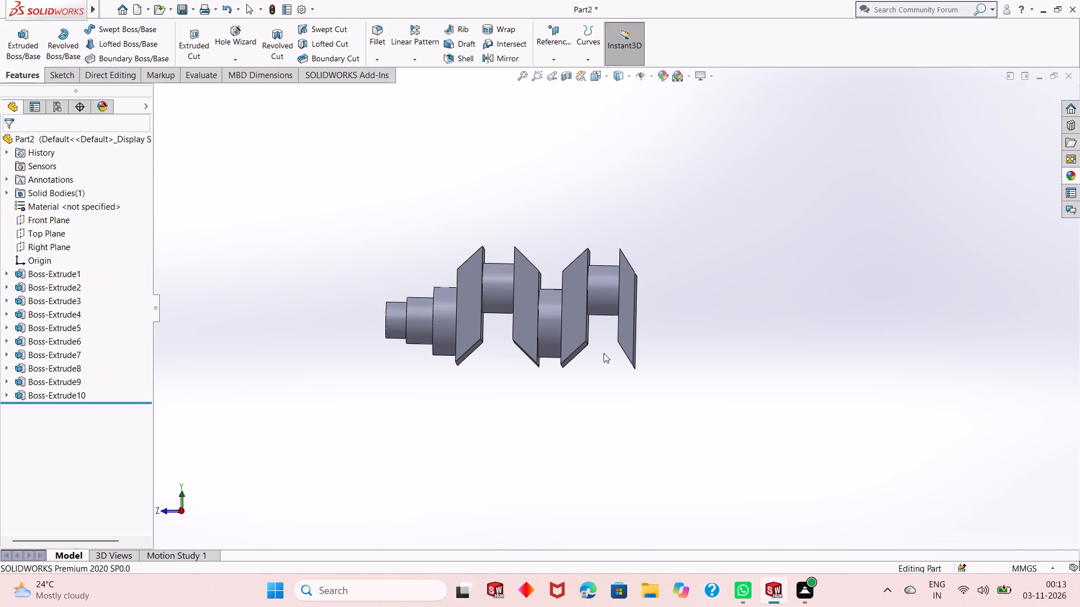
Start a sketch on the fourth block's outer vertical face, viewed face-on with hidden lines visible.
middle_drag(692, 345, 663, 384)
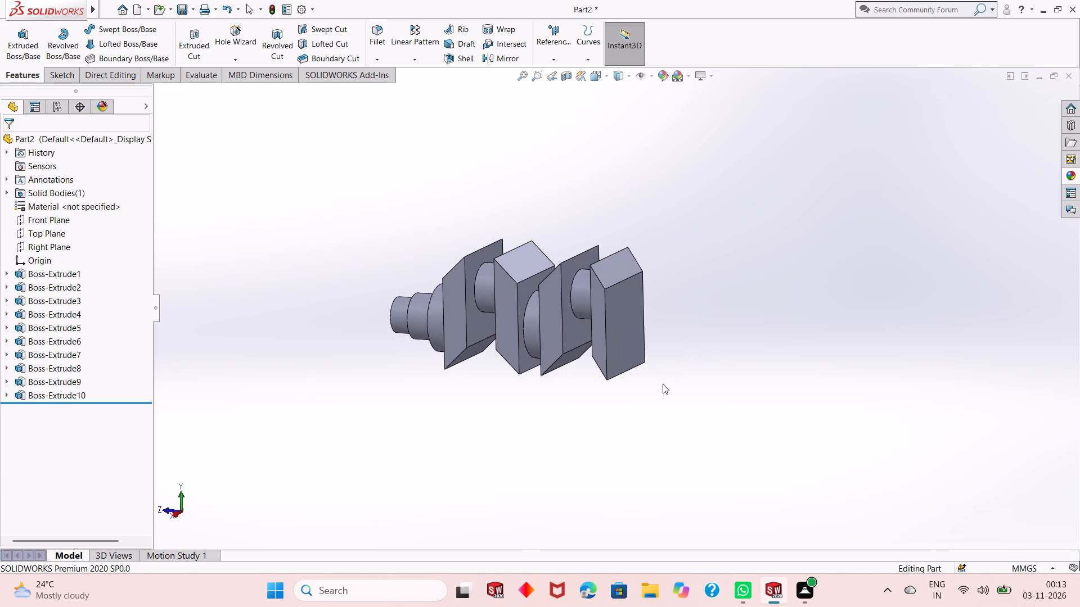
click(622, 330)
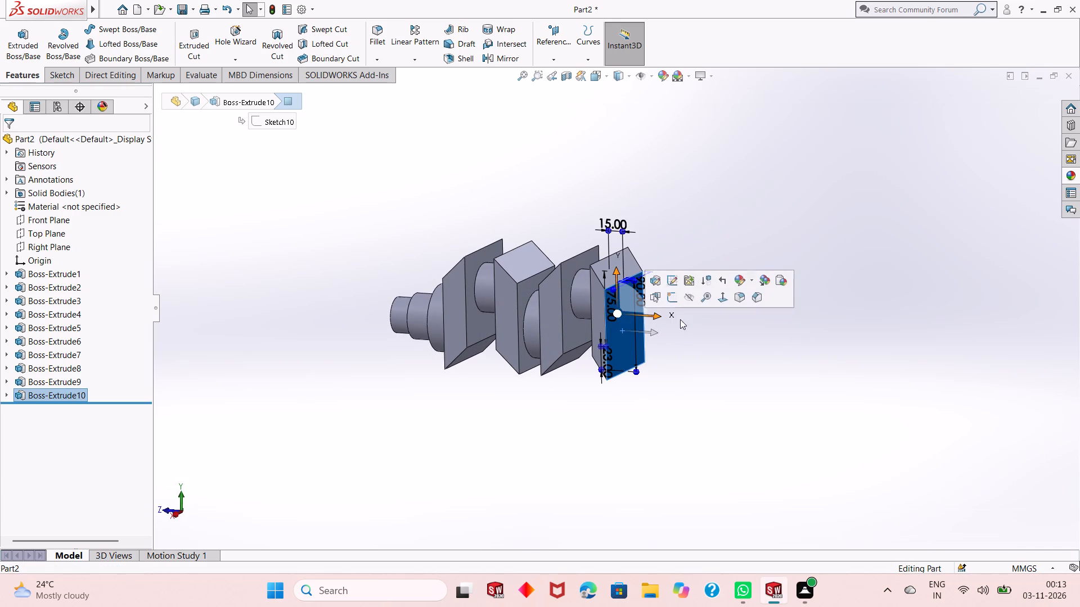
click(673, 297)
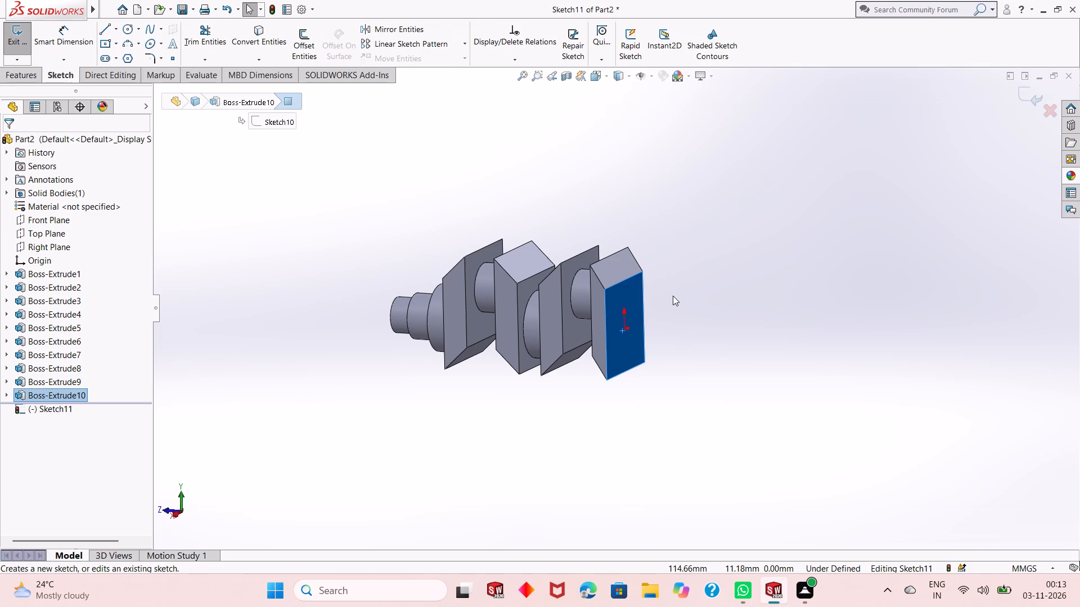
key(ctrl+8)
scroll(607, 389, up, 2)
key(Escape)
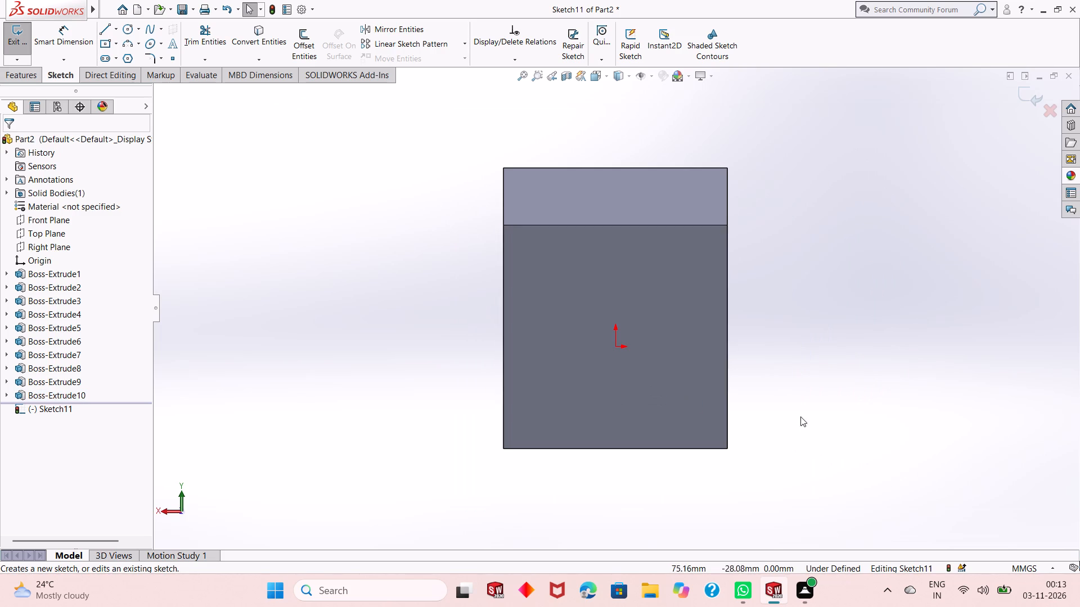
click(620, 75)
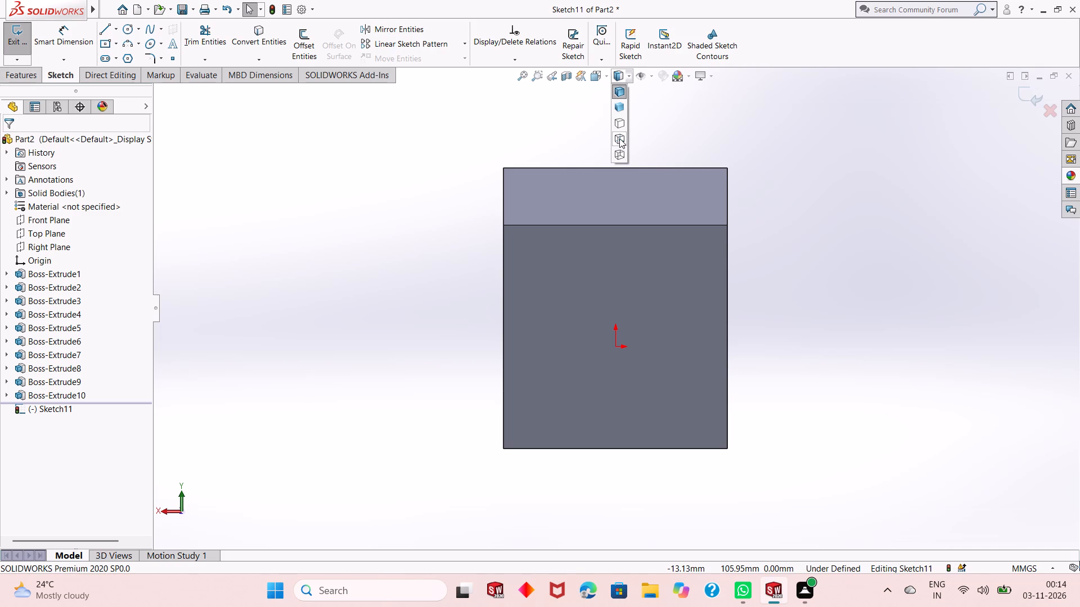
click(621, 135)
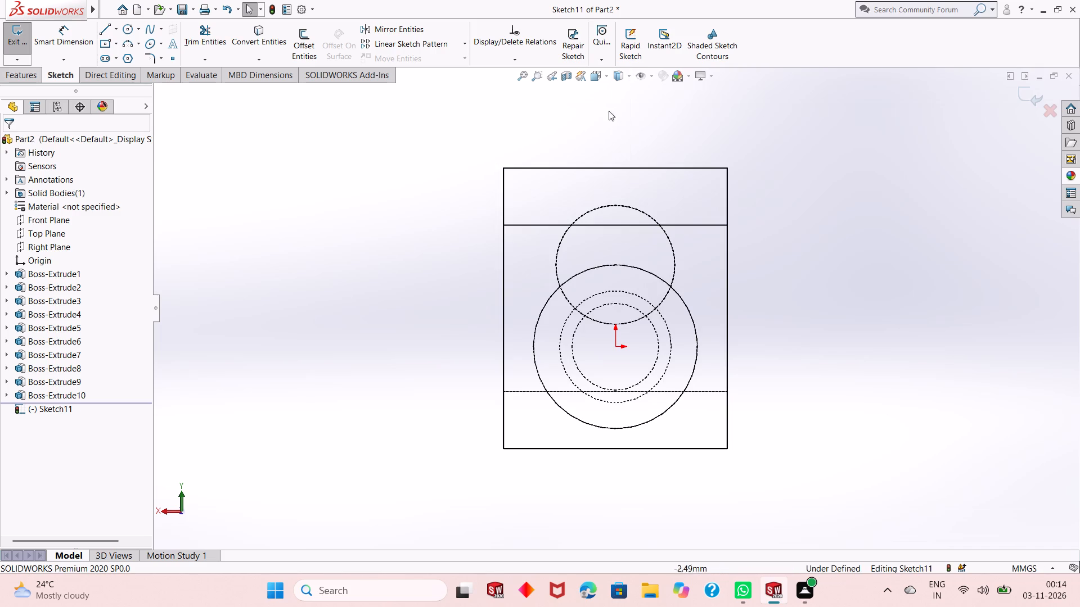
Convert the 66 mm circular edge of the cylinder between the second and third blocks into the sketch, and restore Shaded With Edges display.
click(265, 40)
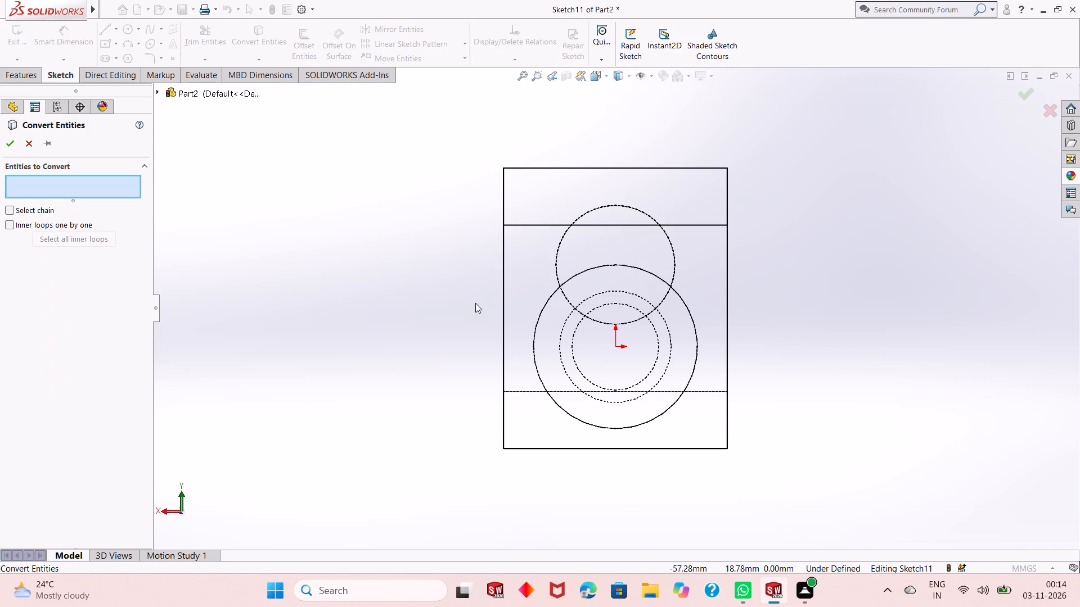
click(534, 333)
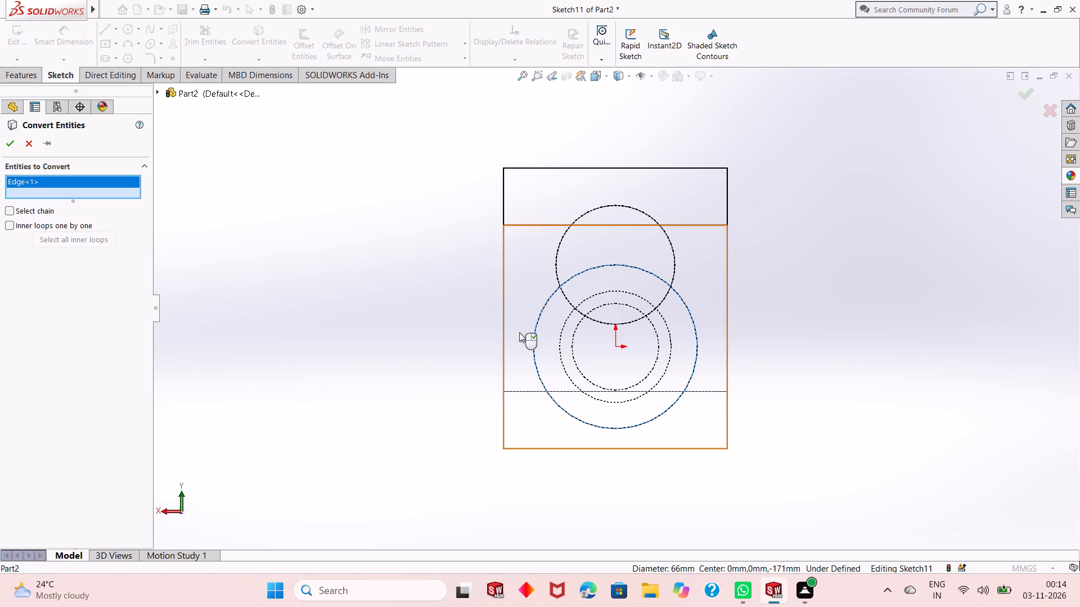
middle_drag(380, 310, 470, 300)
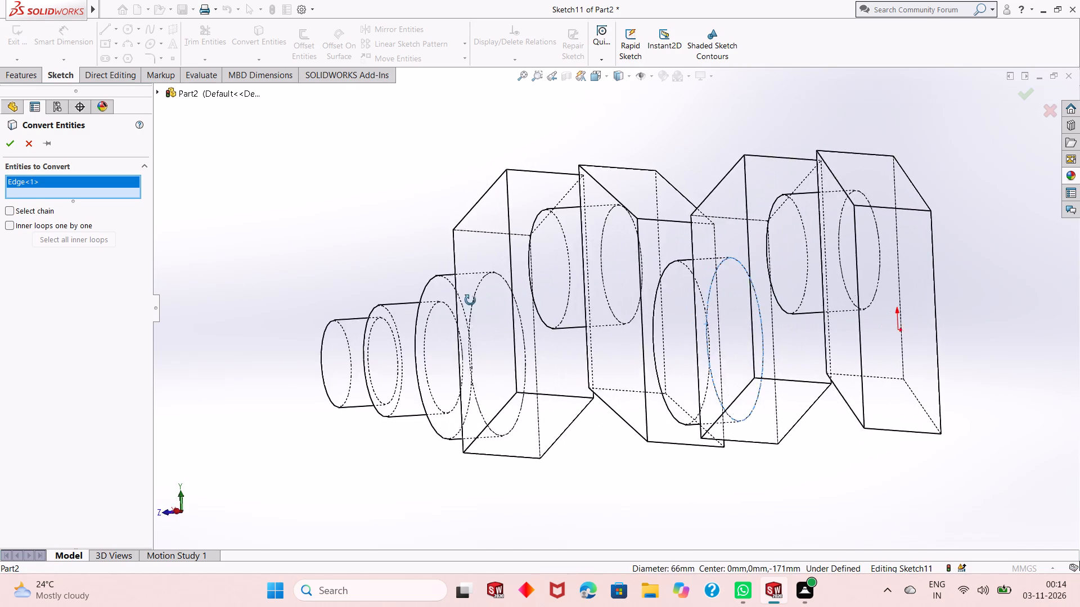
middle_drag(470, 300, 481, 303)
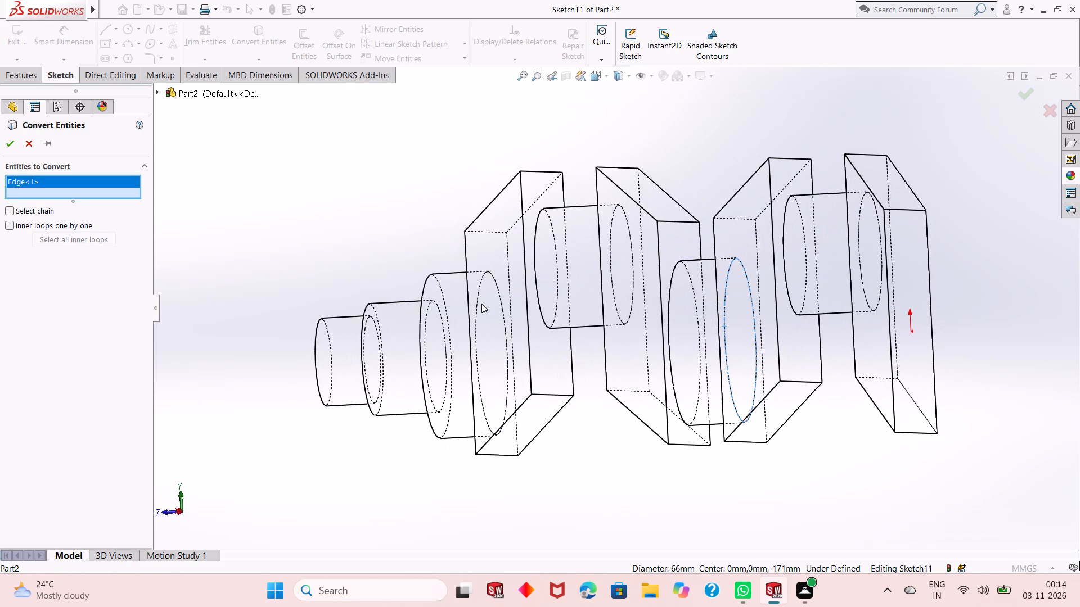
scroll(481, 303, up, 2)
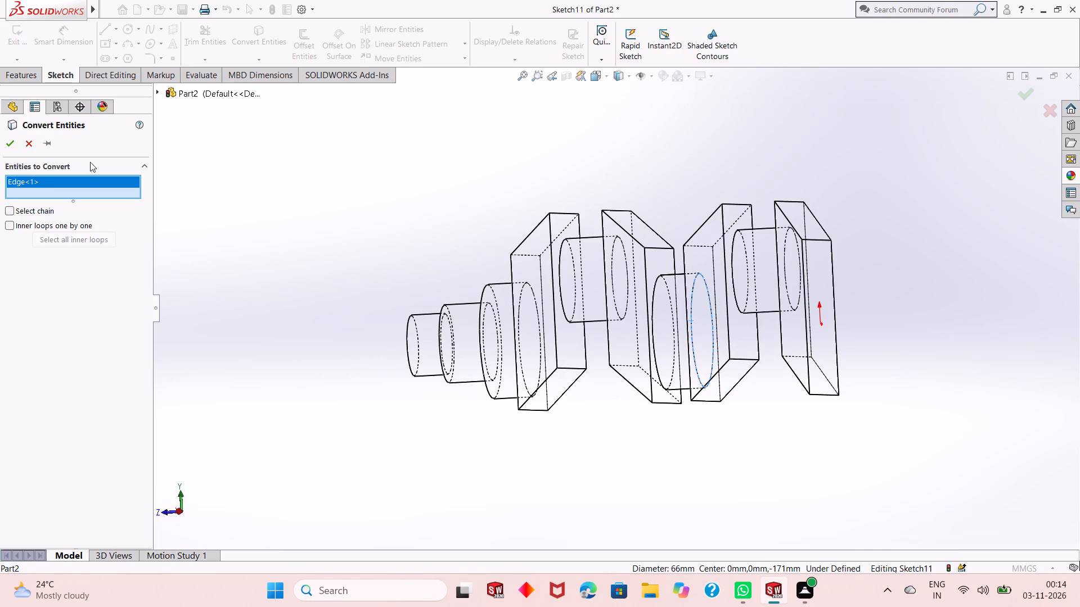
click(15, 139)
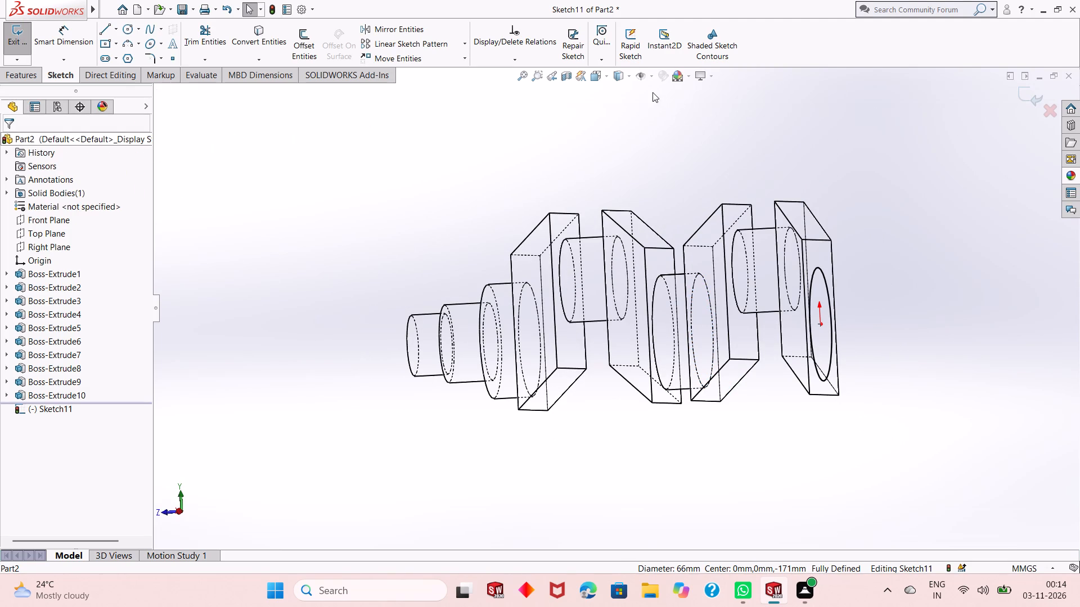
click(621, 76)
click(622, 90)
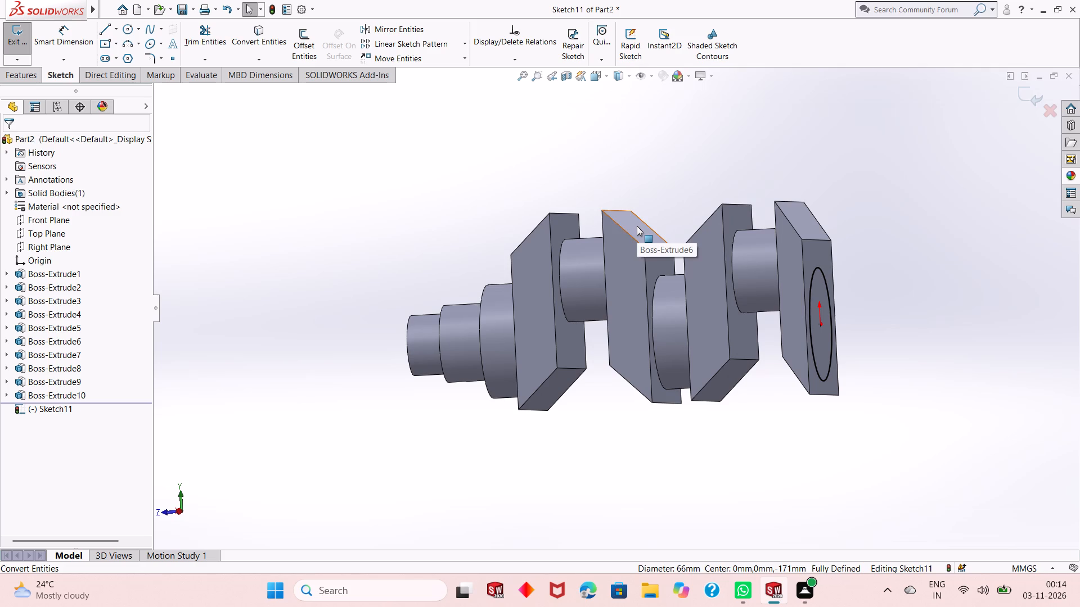
Extrude the converted circle 15 mm Blind outward from the fourth block, merged with the shaft.
click(13, 79)
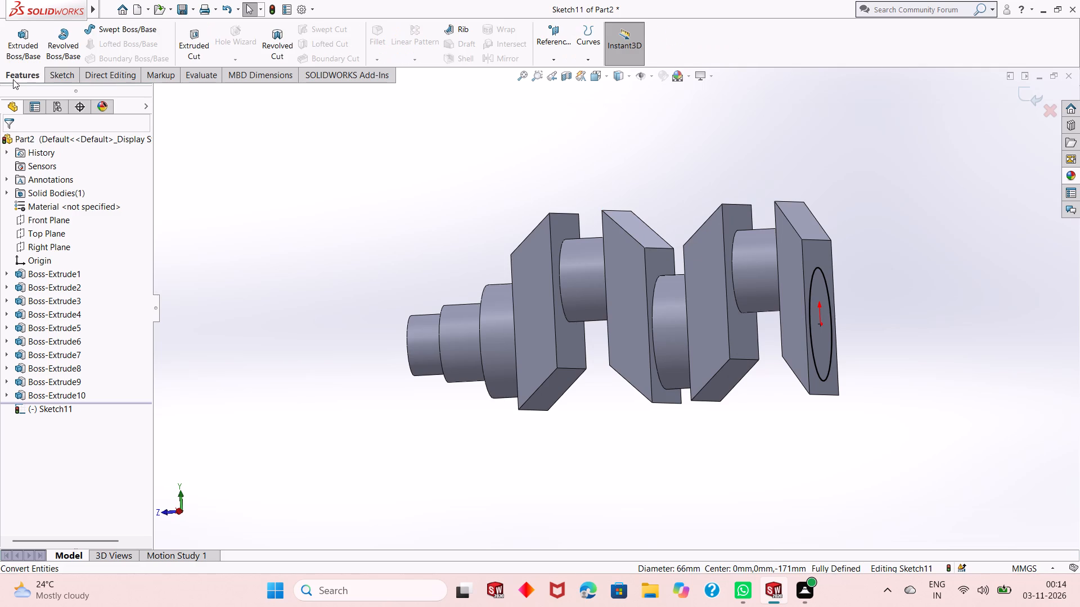
click(27, 51)
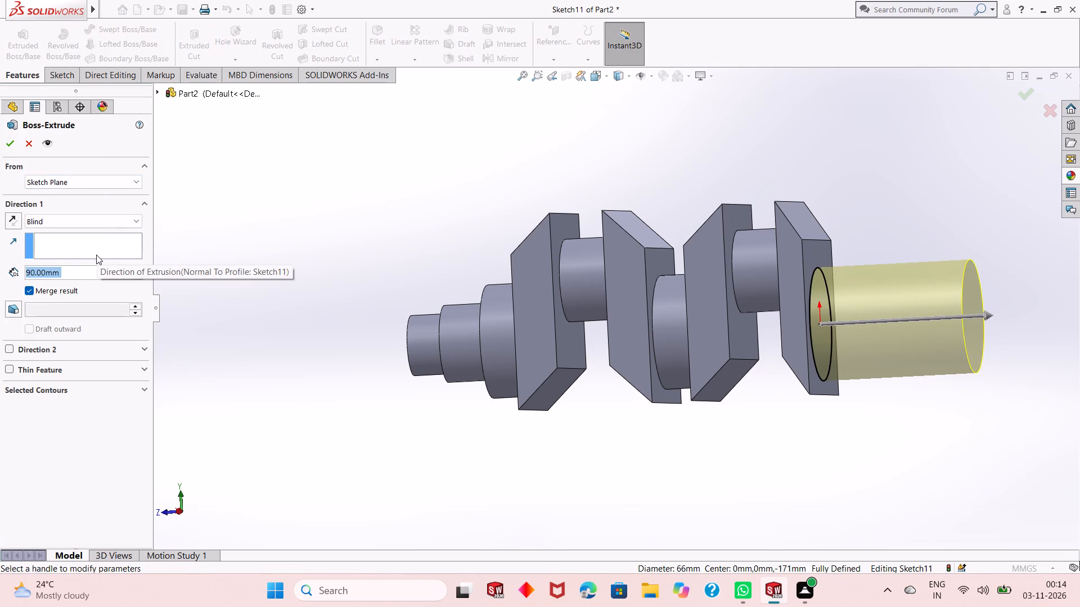
text(15)
key(Return)
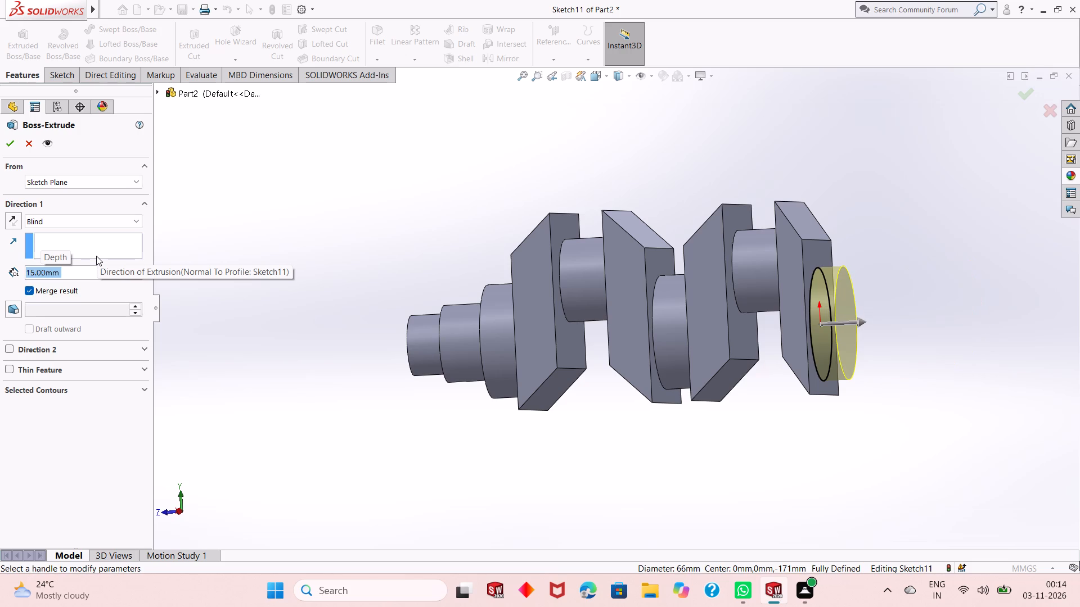
click(11, 145)
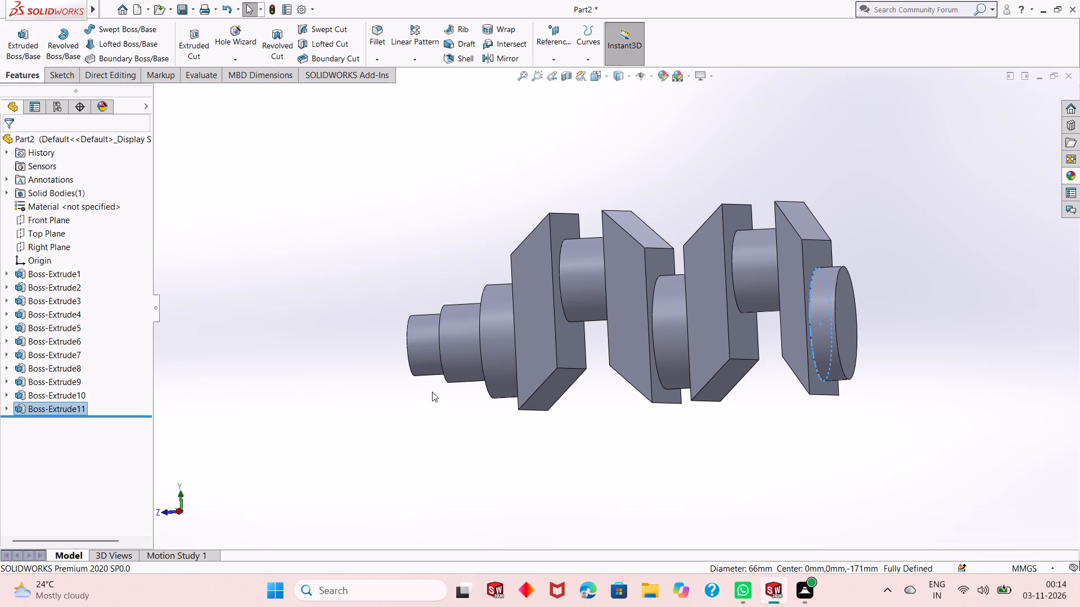
scroll(432, 392, up, 2)
scroll(838, 310, down, 2)
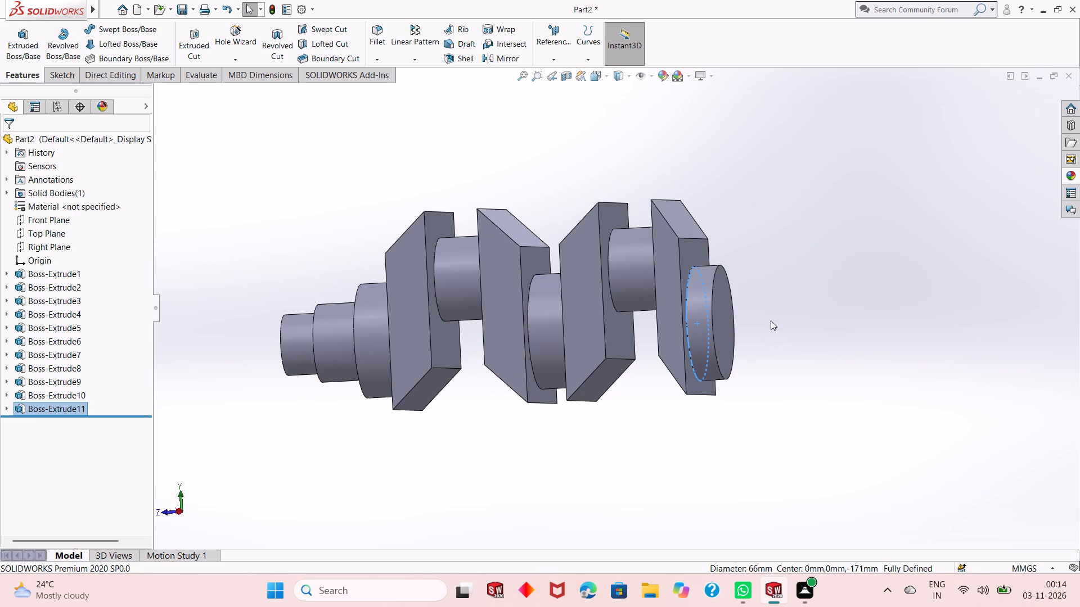
click(819, 304)
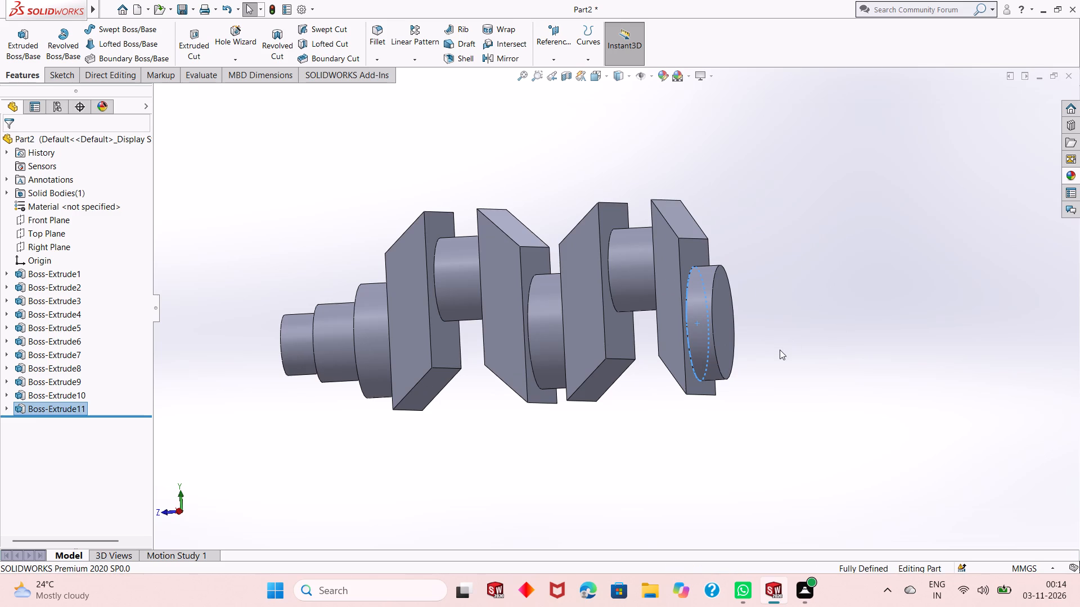
Sketch a circle about 82.5 mm in diameter, centred on the origin, on the outer face of the 15 mm end cylinder.
click(721, 327)
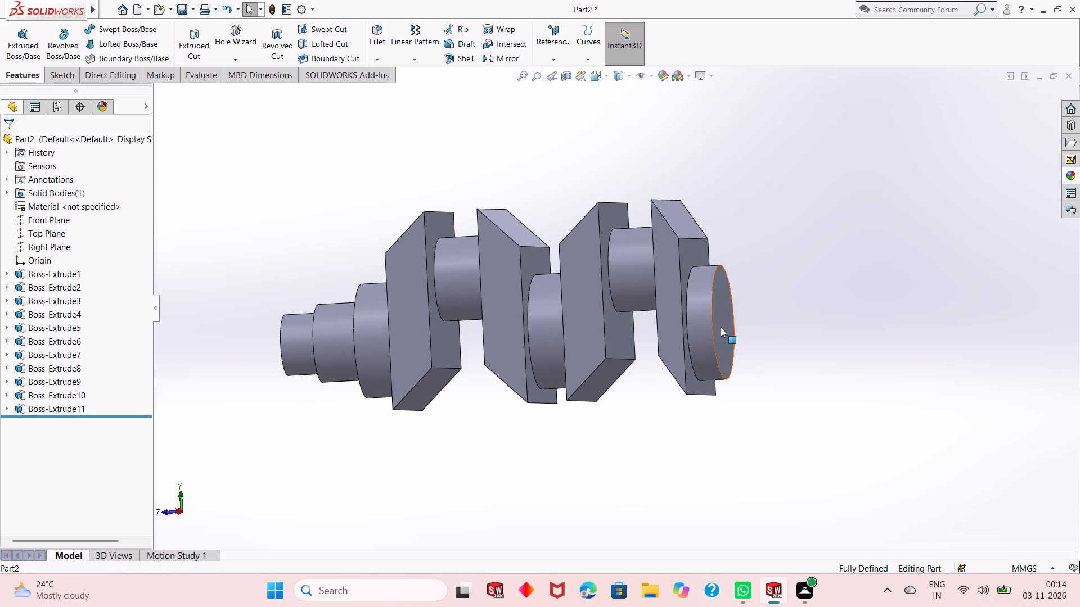
click(774, 298)
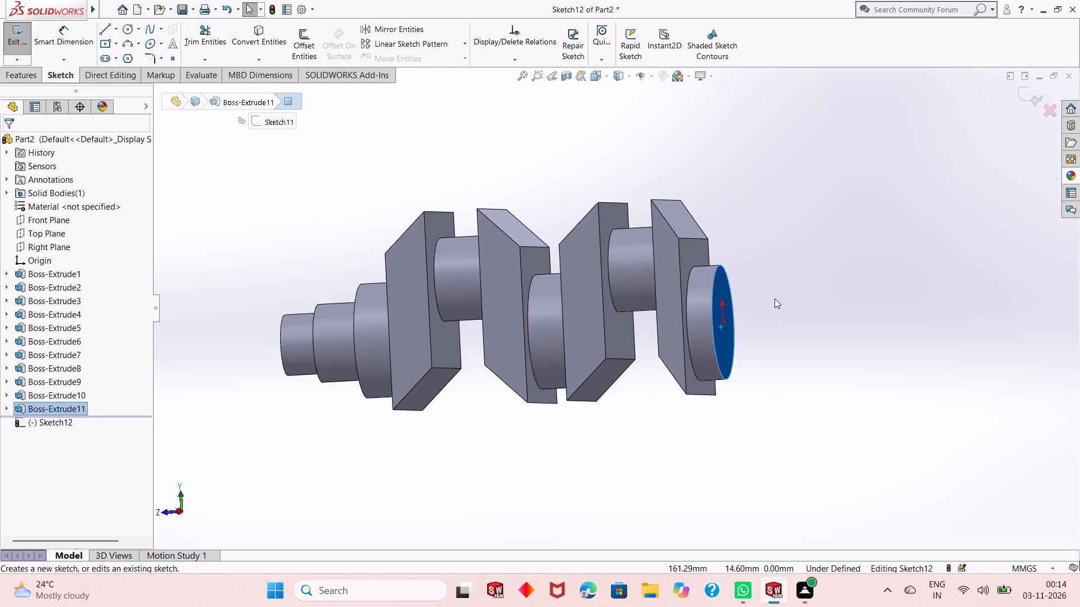
key(ctrl+8)
scroll(658, 351, up, 1)
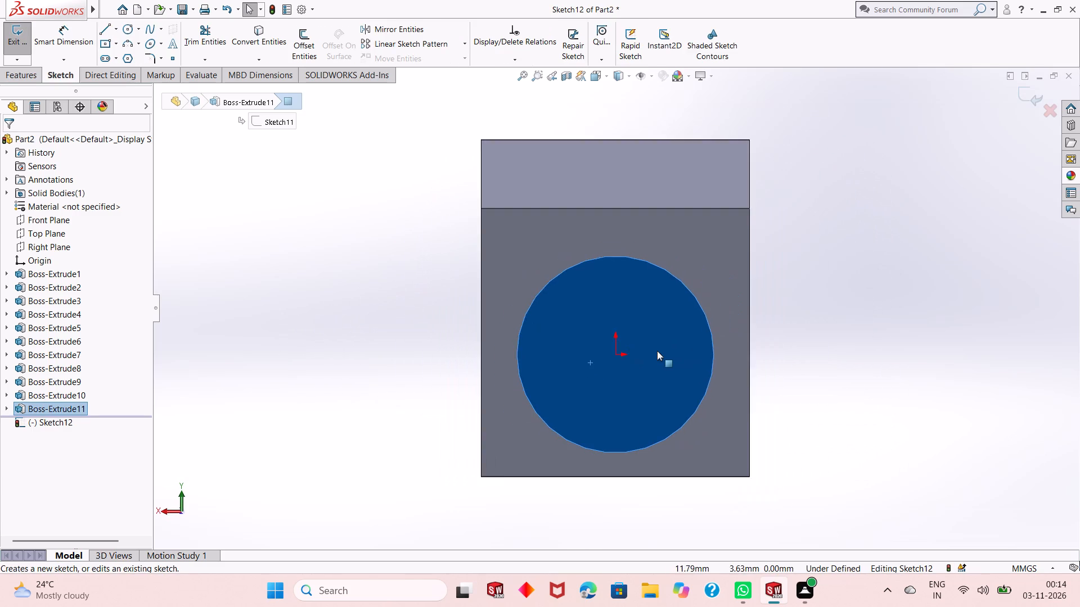
scroll(657, 351, up, 1)
click(357, 191)
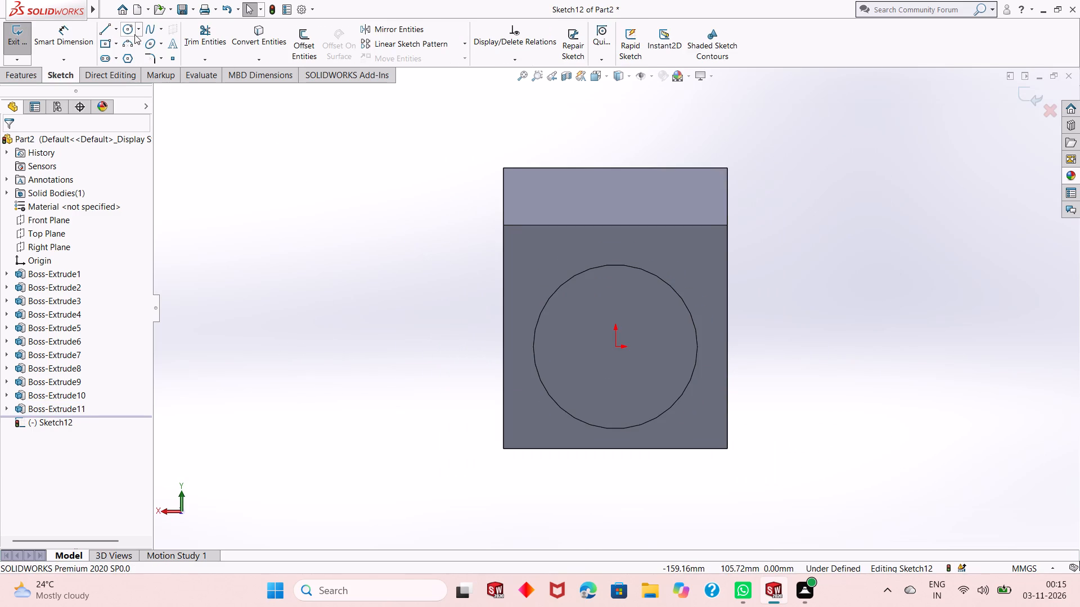
click(130, 27)
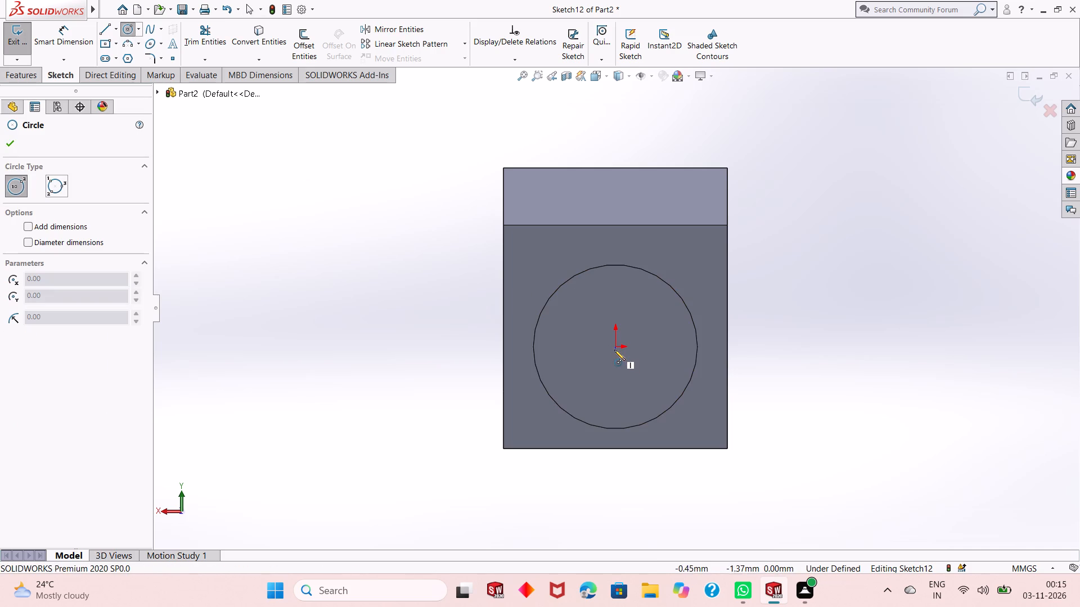
click(614, 348)
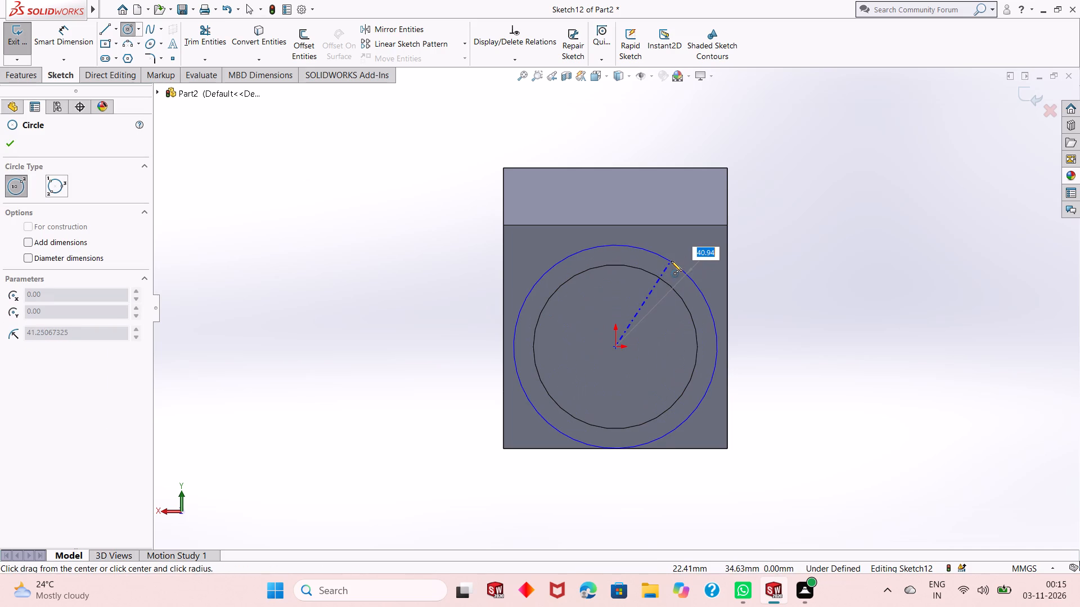
click(671, 261)
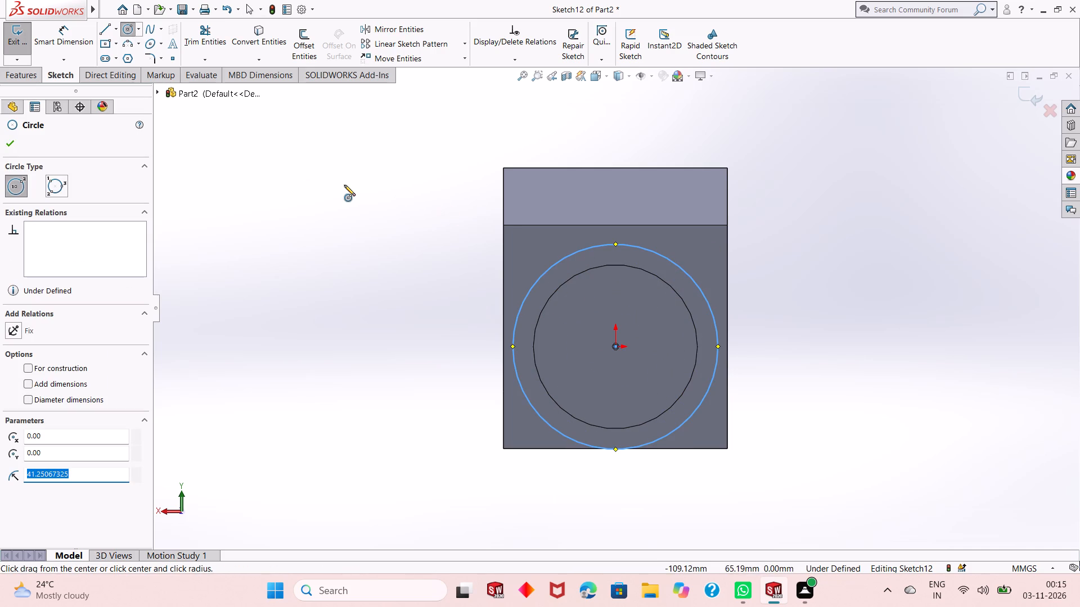
right_click(344, 185)
click(359, 196)
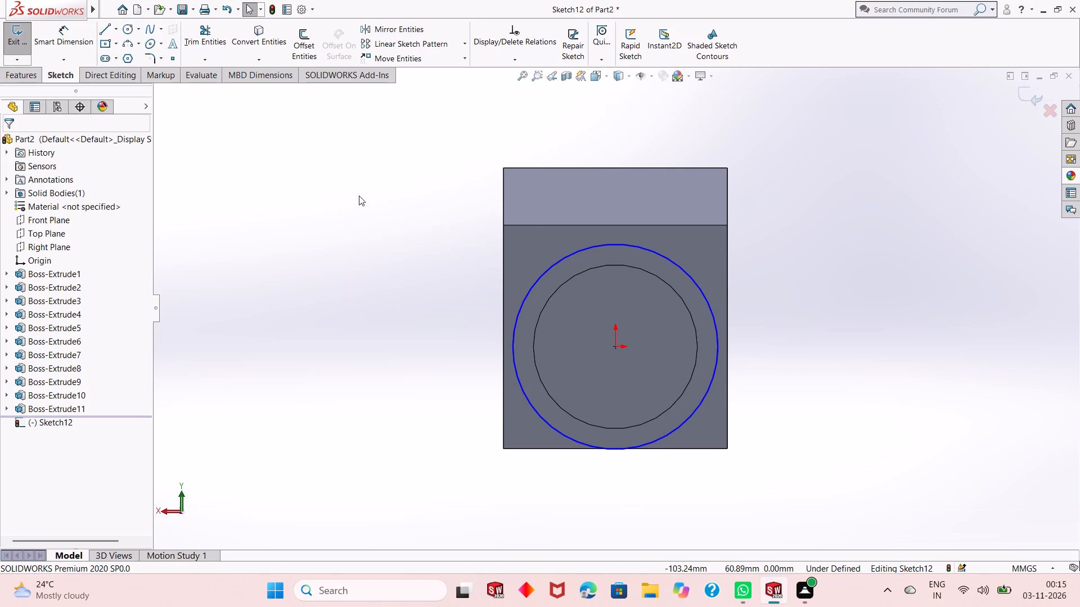
Dimension the new circle's diameter as 70 mm.
click(79, 42)
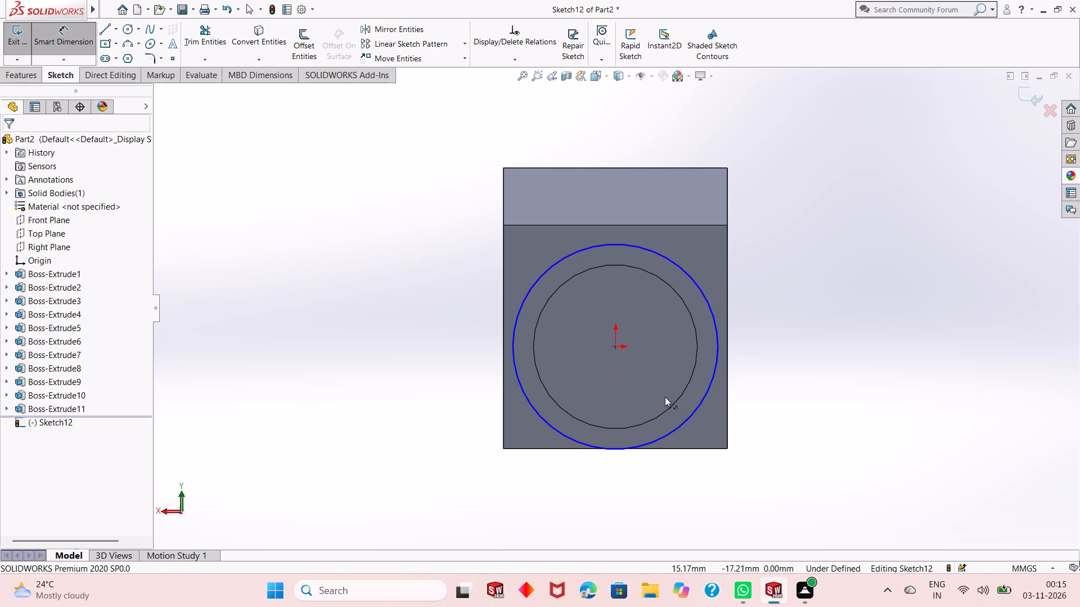
click(687, 422)
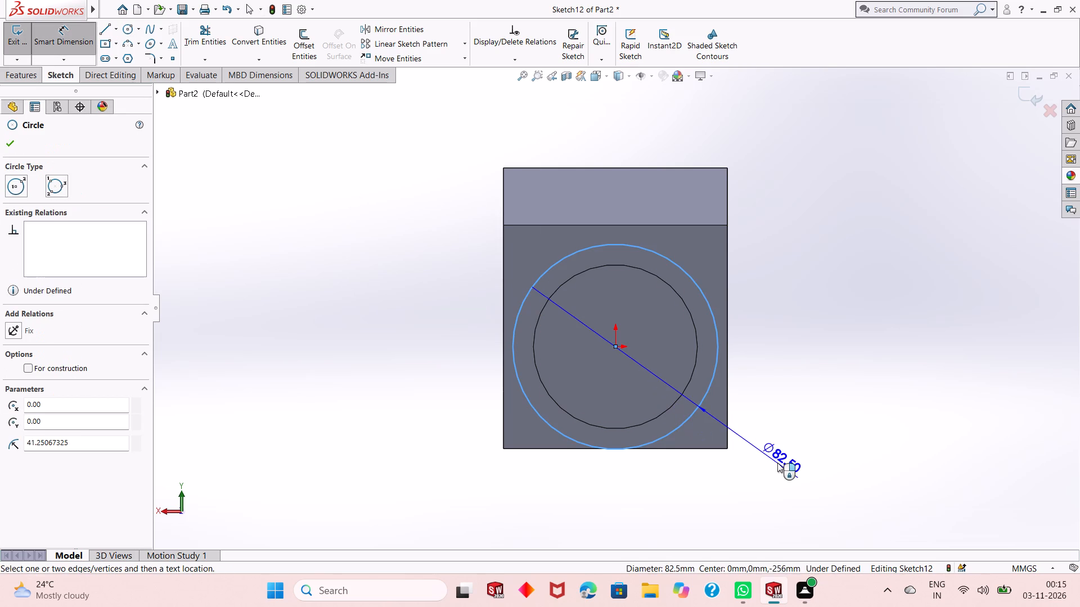
click(778, 463)
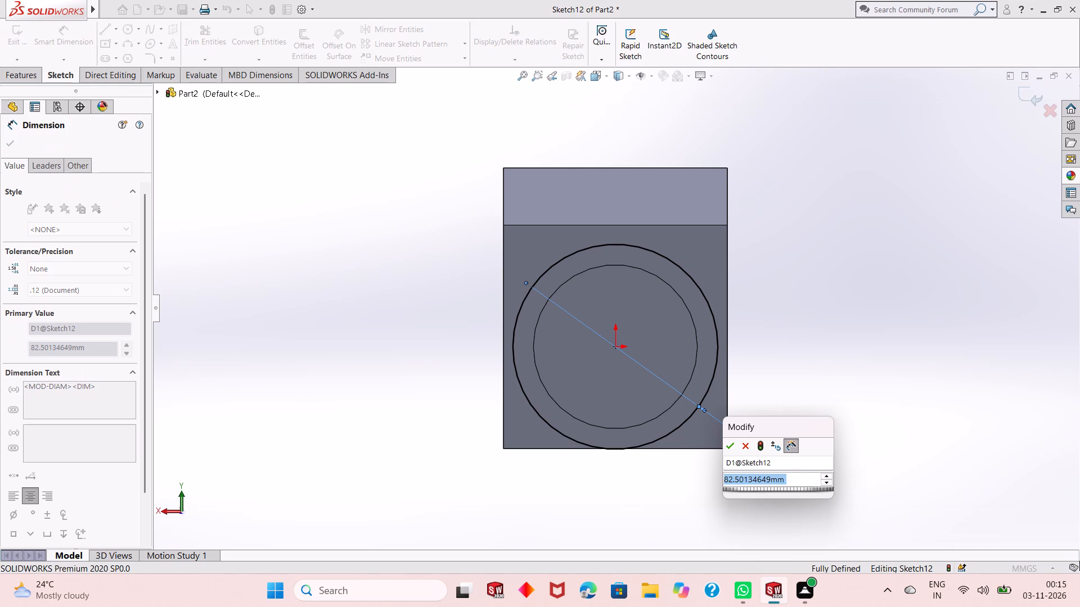
text(70)
key(Return)
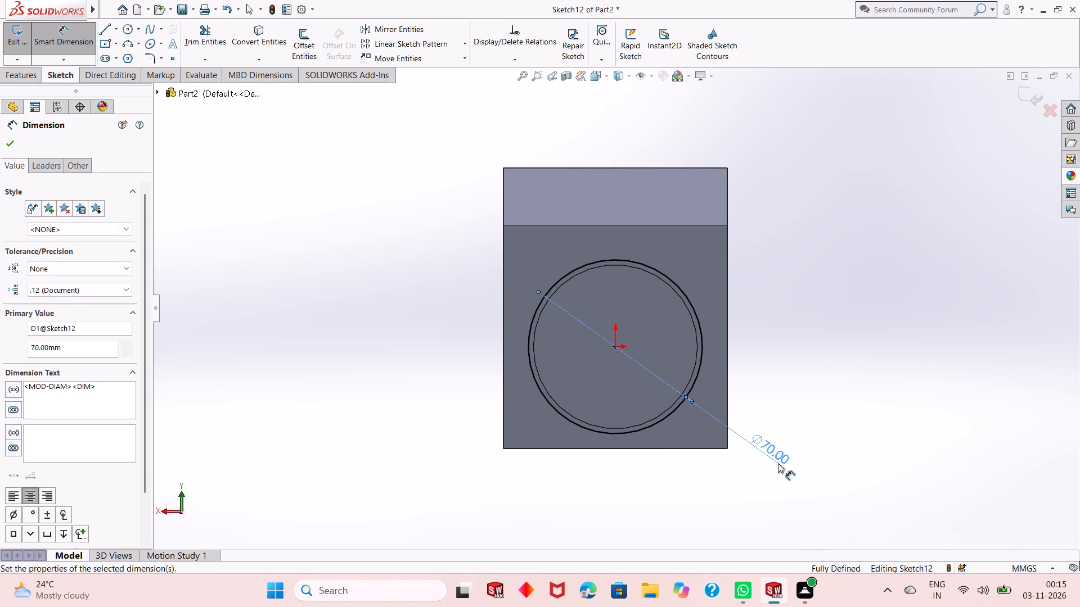
right_click(789, 257)
click(813, 292)
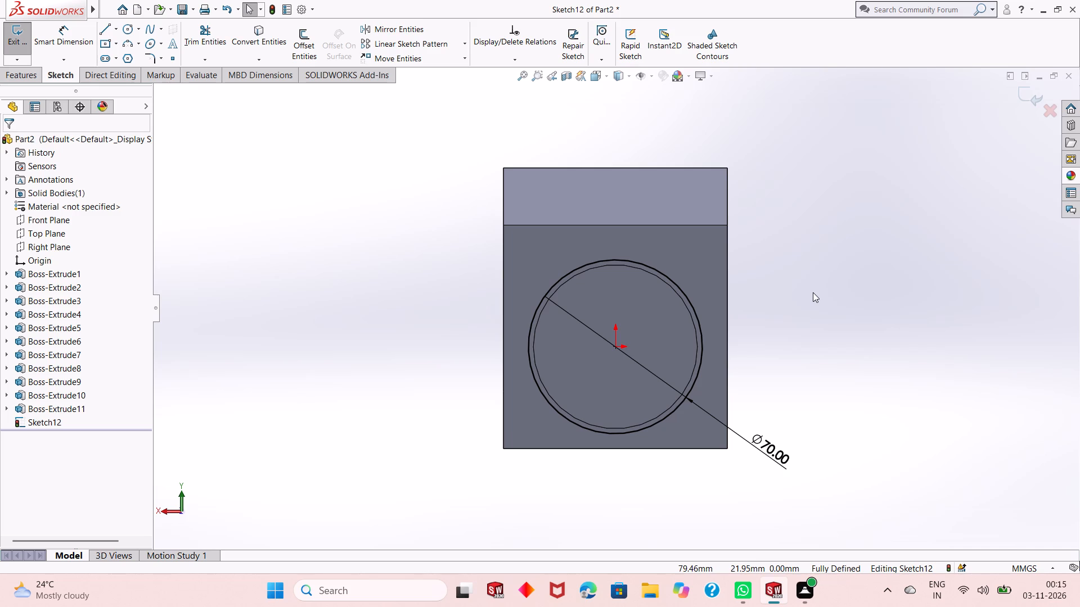
Extrude the 70 mm circle 10 mm Blind outward from the end cylinder, merged with the shaft.
middle_drag(736, 338, 705, 363)
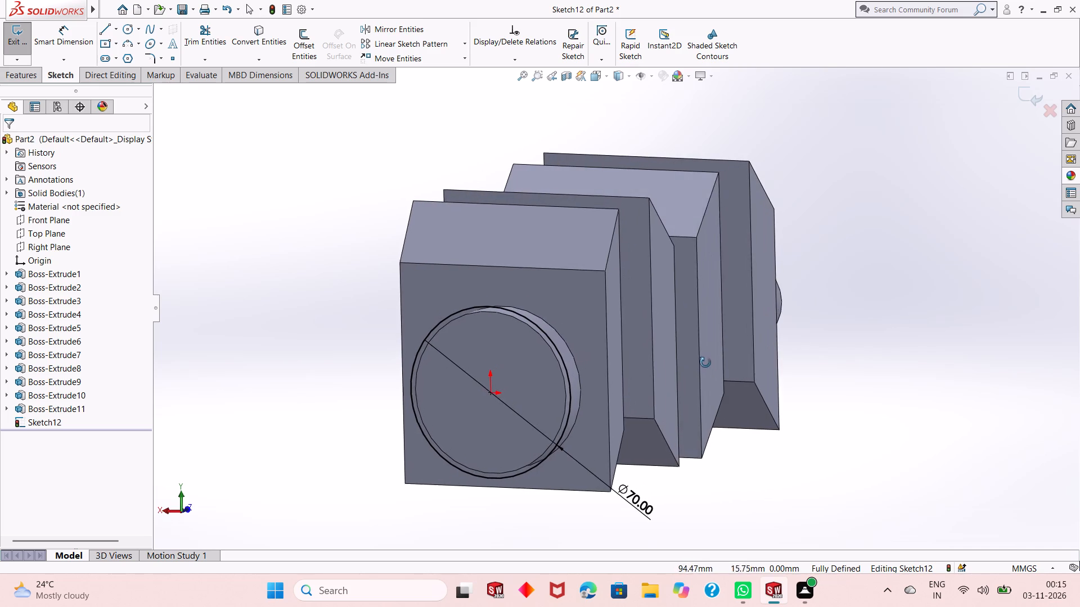
middle_drag(705, 363, 705, 363)
scroll(541, 374, up, 1)
middle_drag(665, 379, 793, 366)
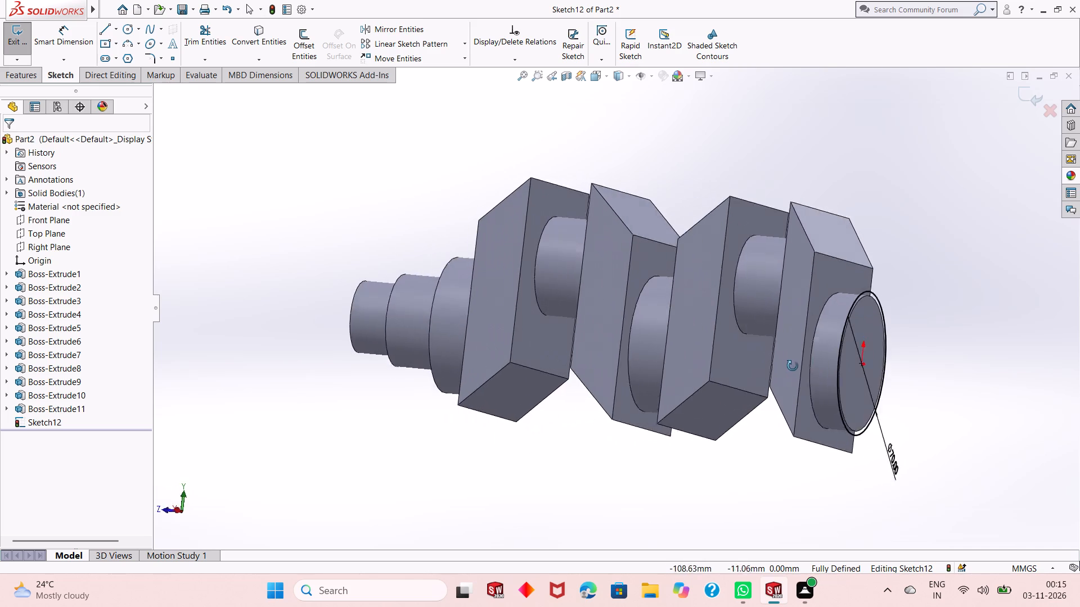
middle_drag(793, 366, 794, 398)
scroll(781, 400, up, 2)
scroll(849, 373, down, 1)
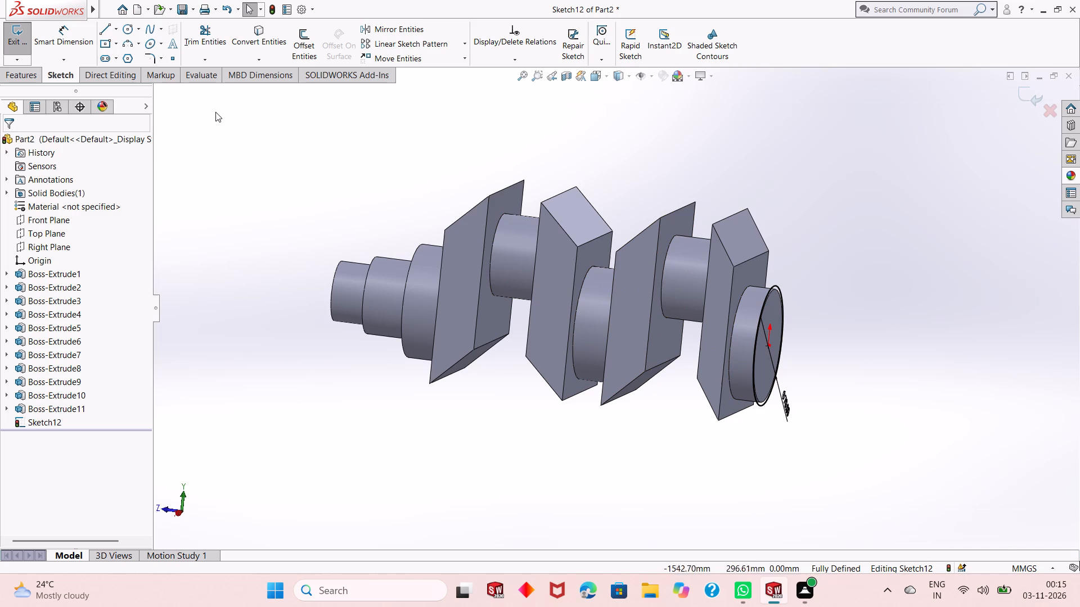
click(27, 79)
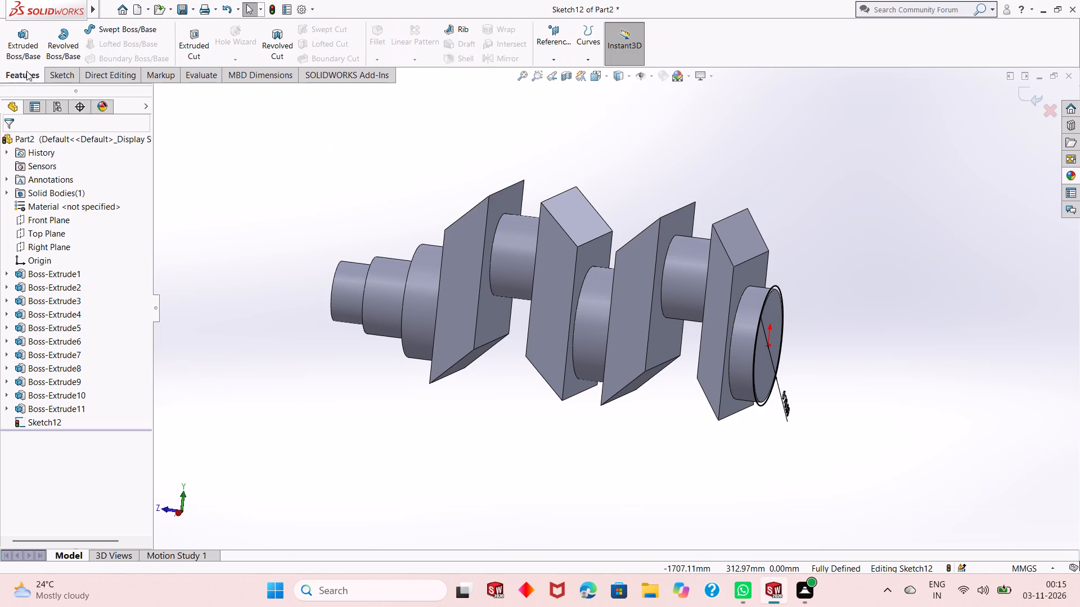
click(26, 57)
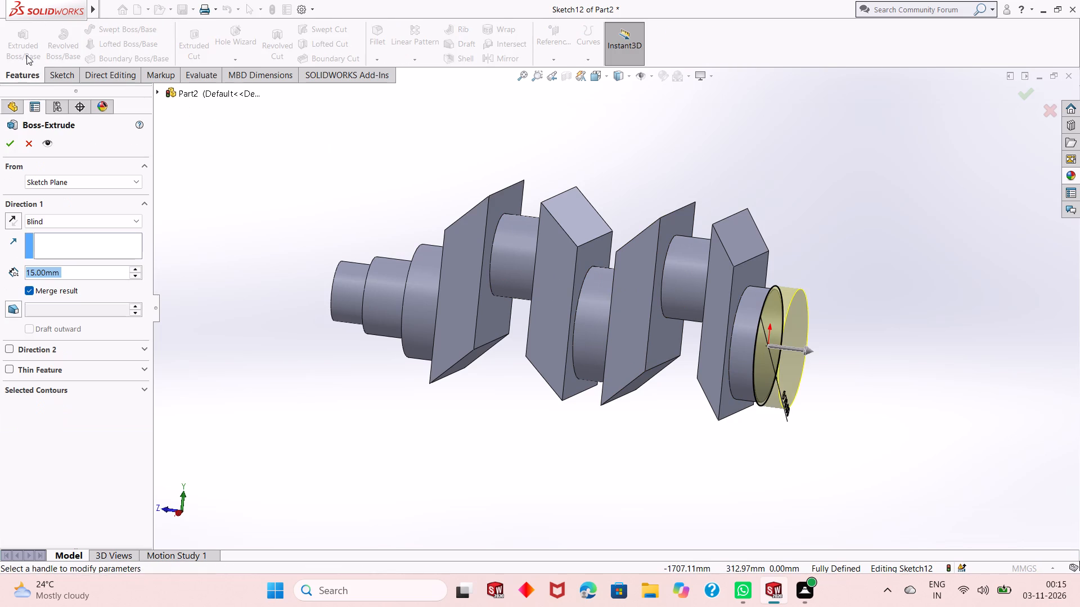
text(10)
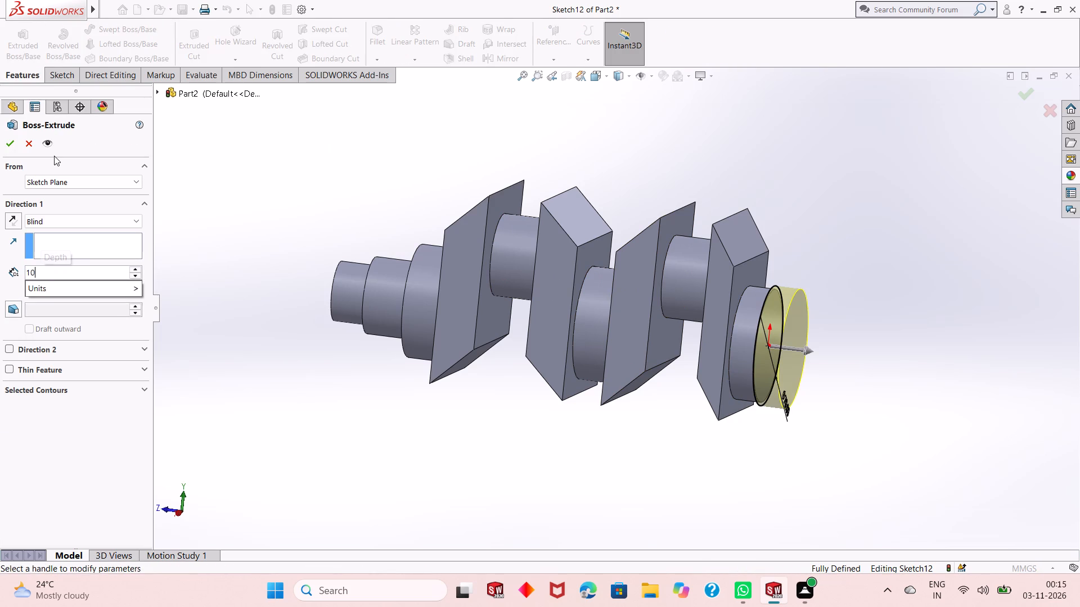
key(Return)
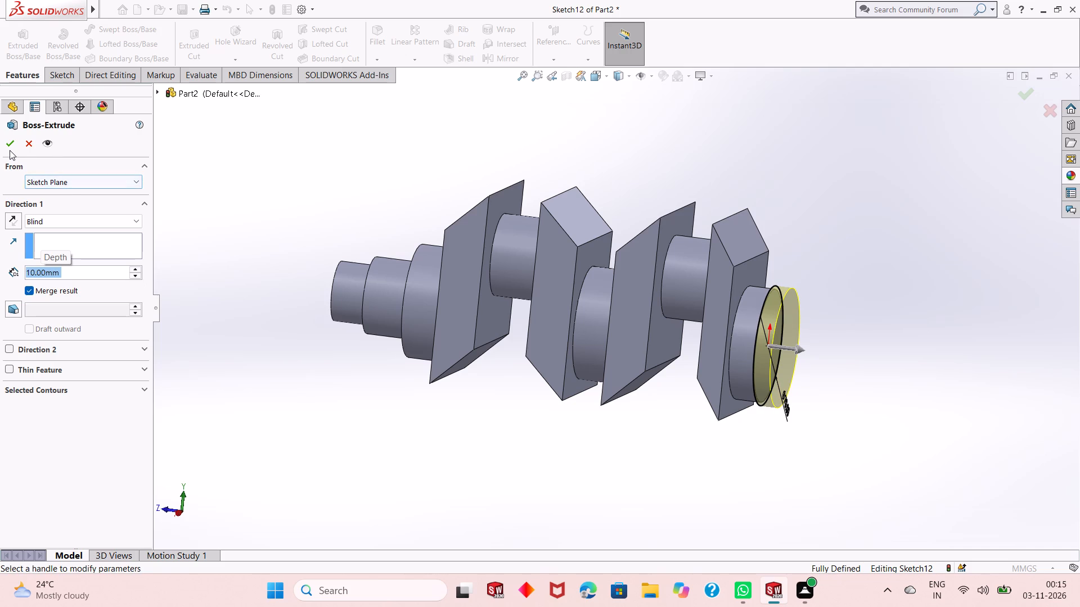
click(7, 150)
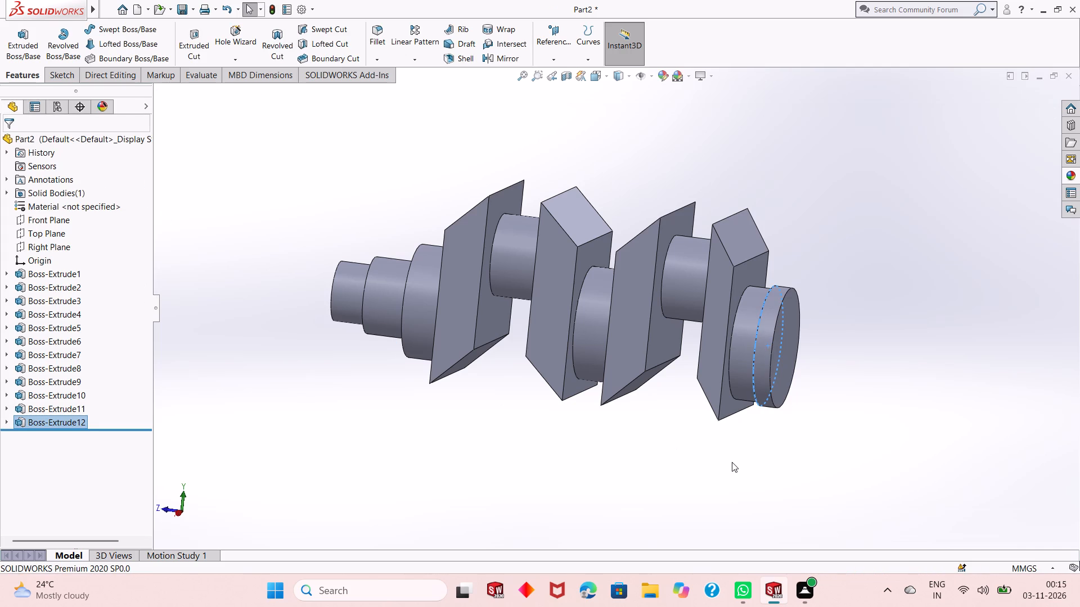
click(732, 462)
Sketch a circle about 86 mm in diameter, centred on the origin, on the outer face of the 70 mm cylinder.
click(787, 354)
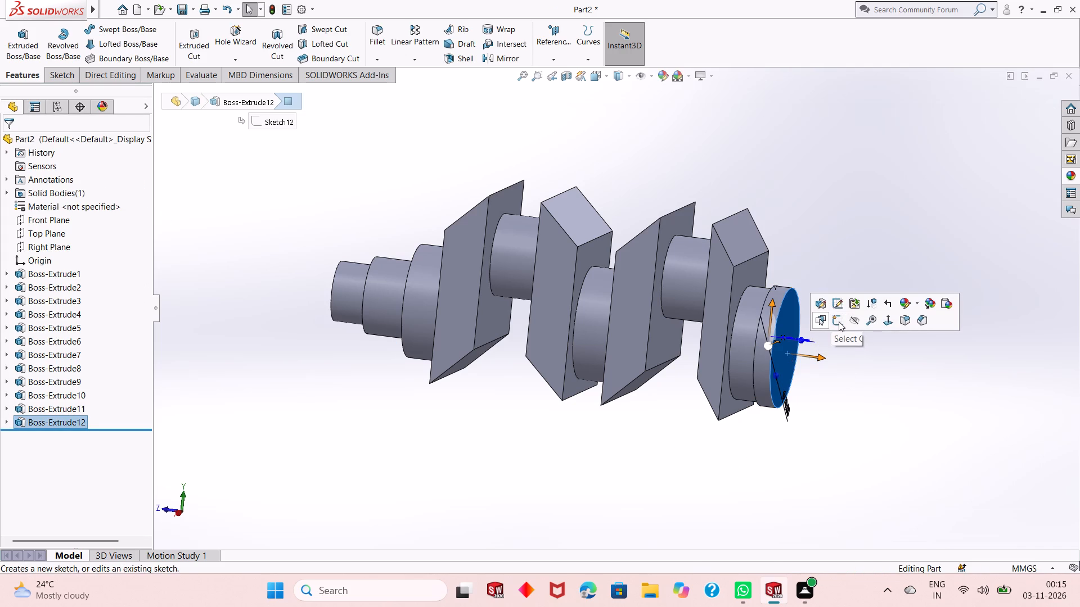
click(839, 321)
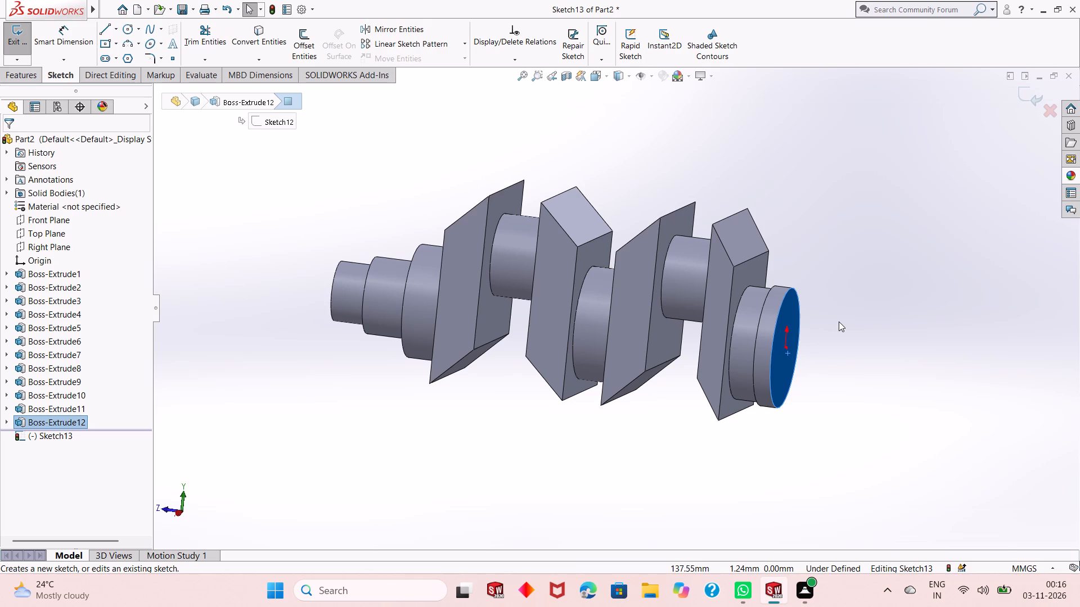
key(ctrl+8)
scroll(629, 389, up, 3)
click(823, 314)
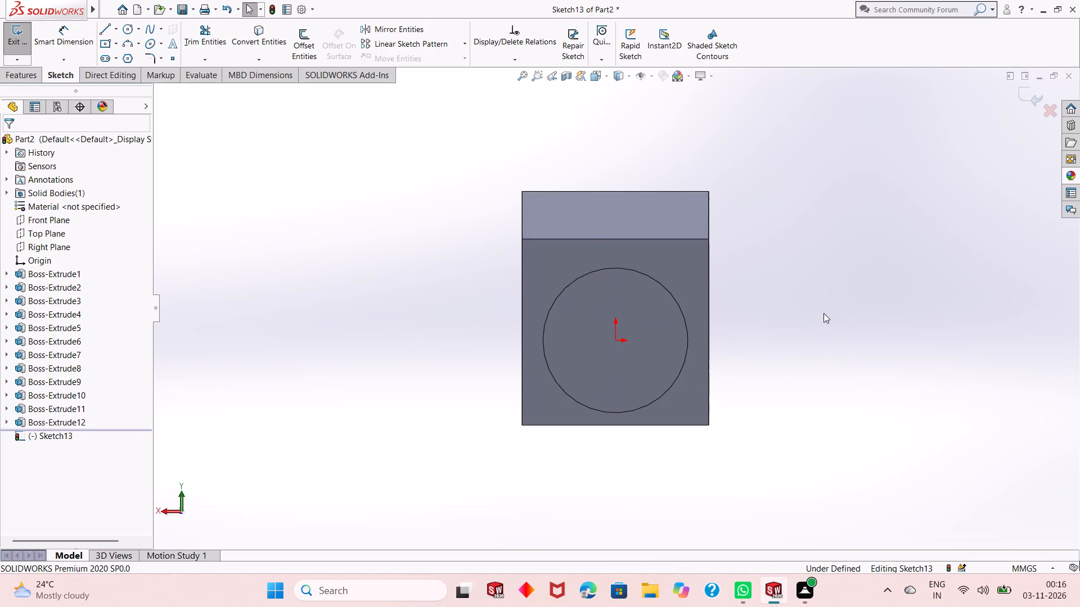
click(124, 30)
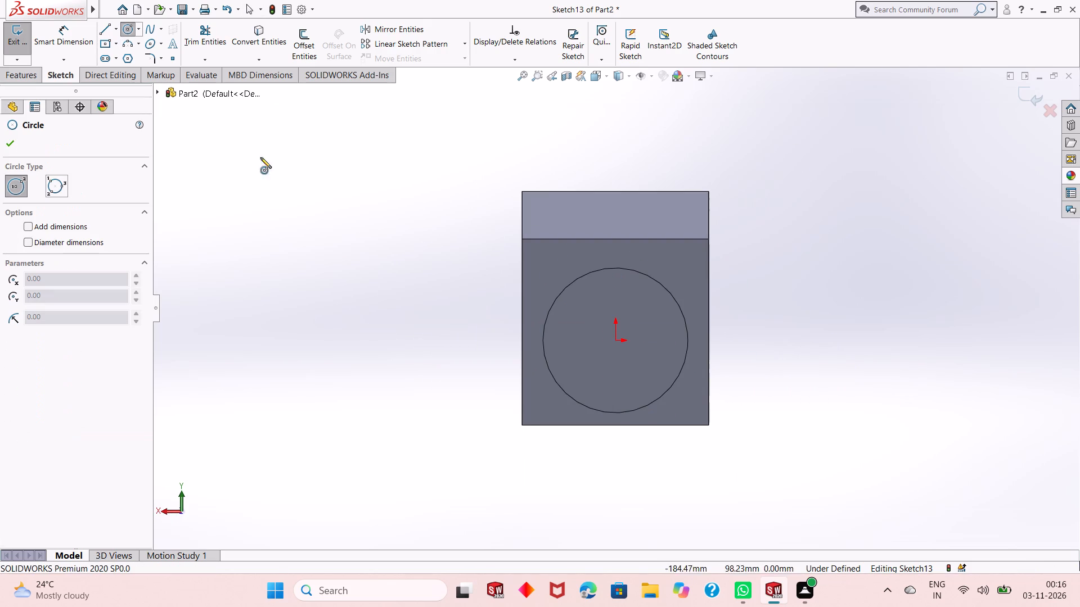
click(617, 341)
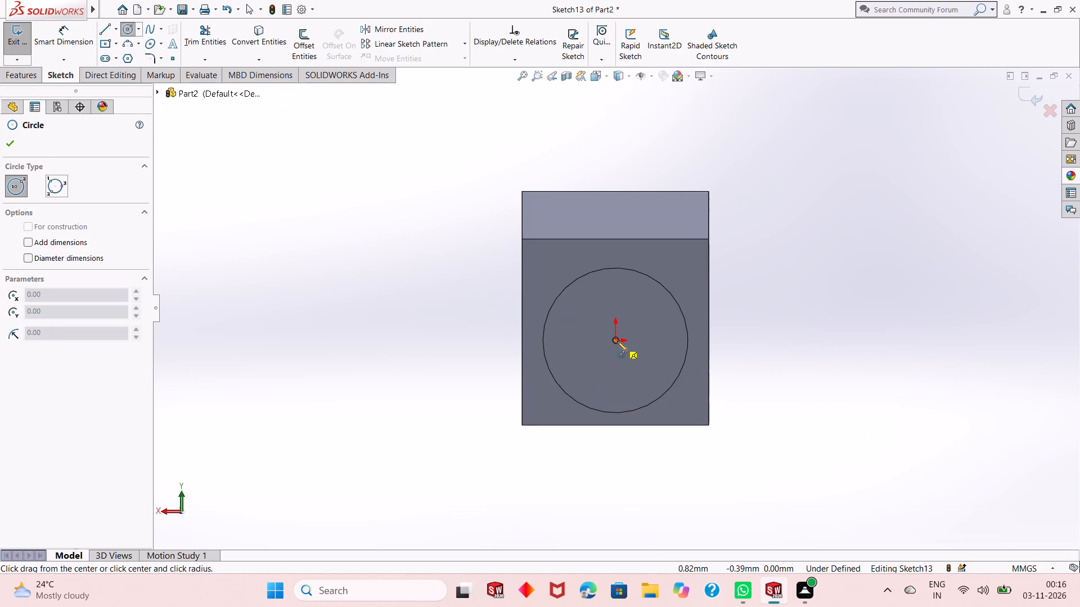
click(651, 259)
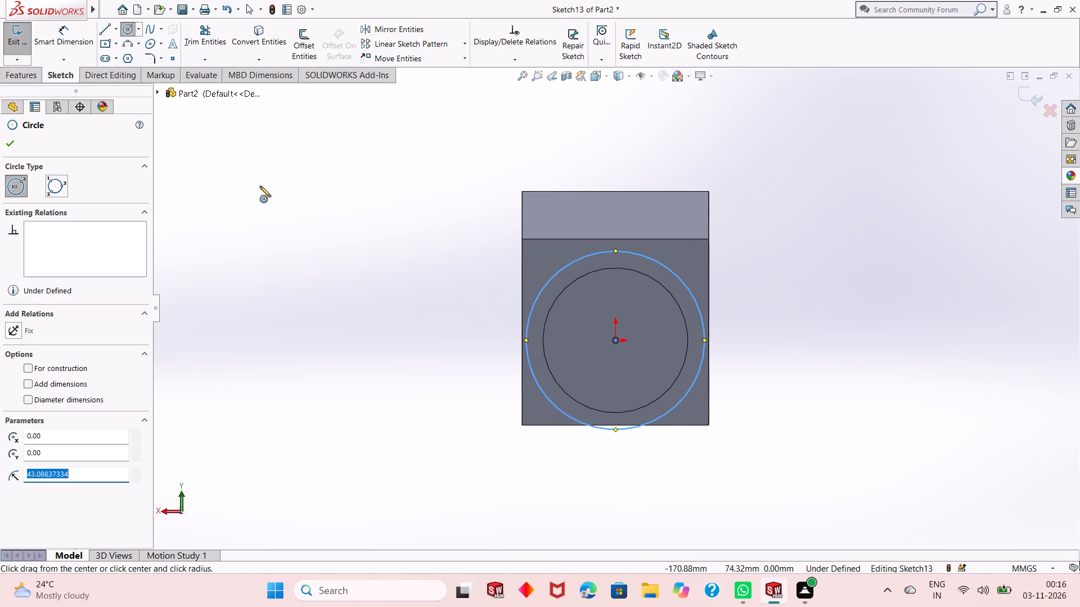
right_click(294, 175)
click(312, 182)
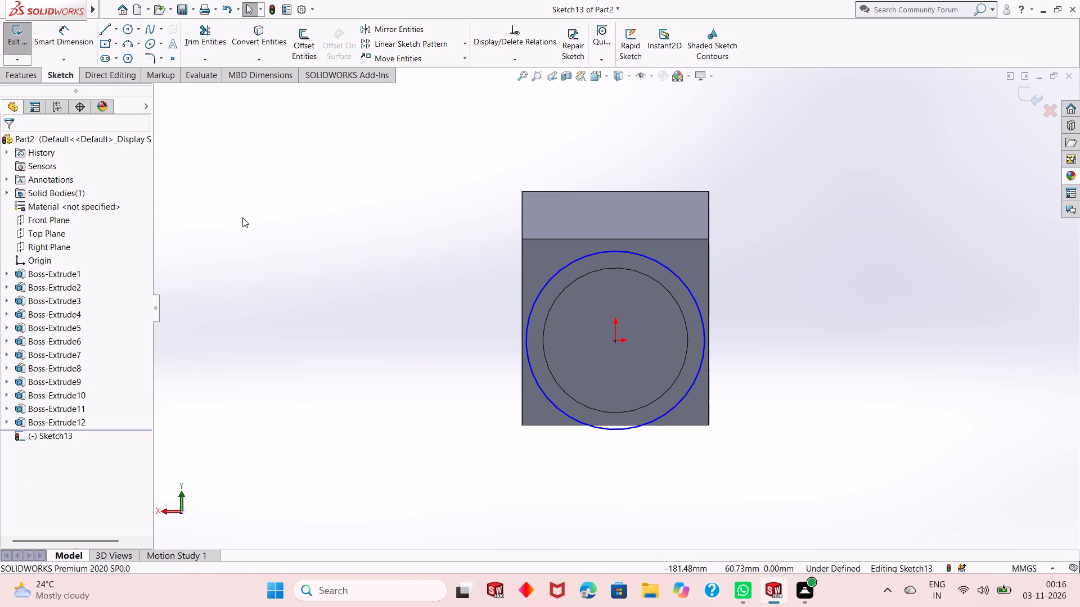
Dimension the new circle's diameter as 102 mm.
click(70, 42)
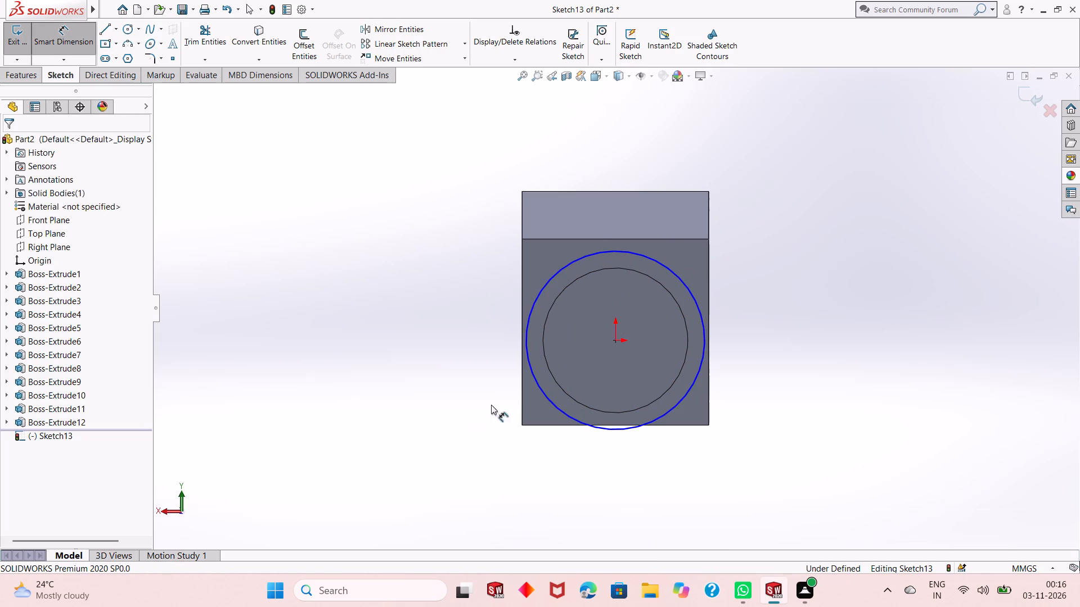
click(559, 411)
click(454, 465)
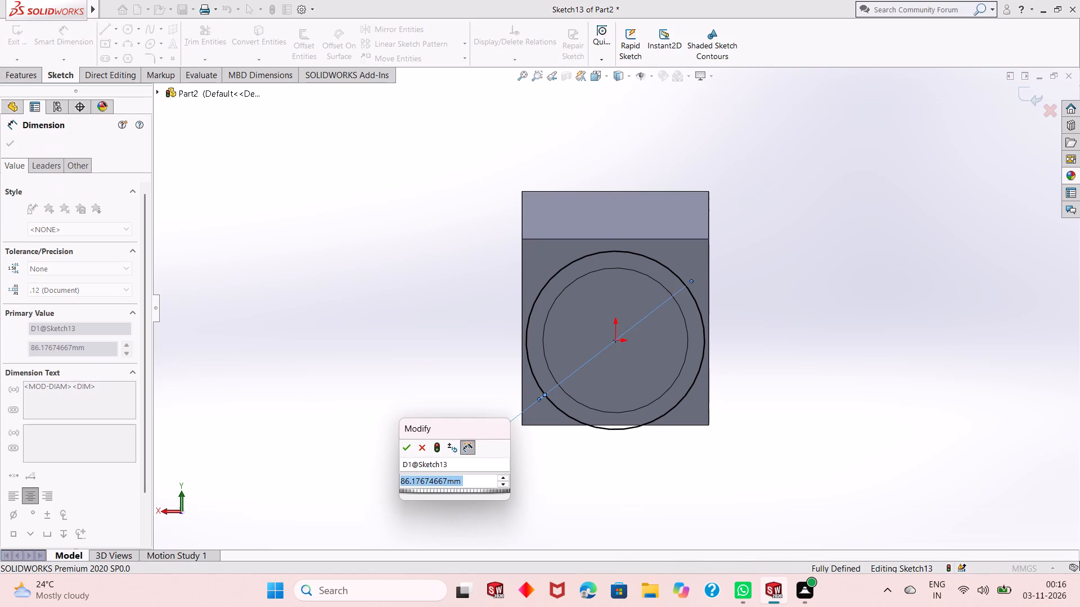
text(102)
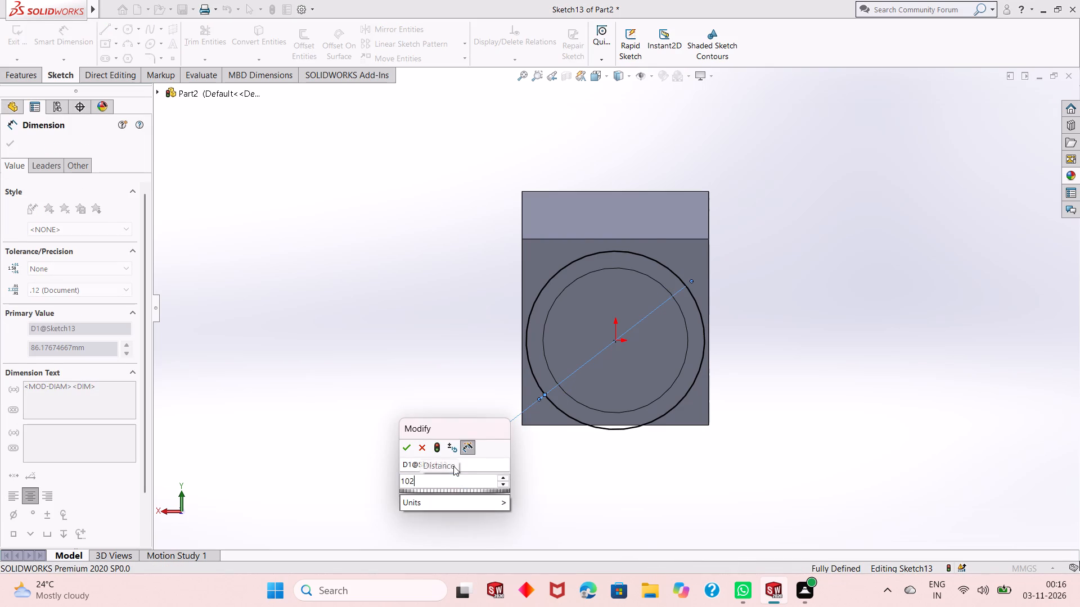
key(Return)
scroll(584, 423, up, 1)
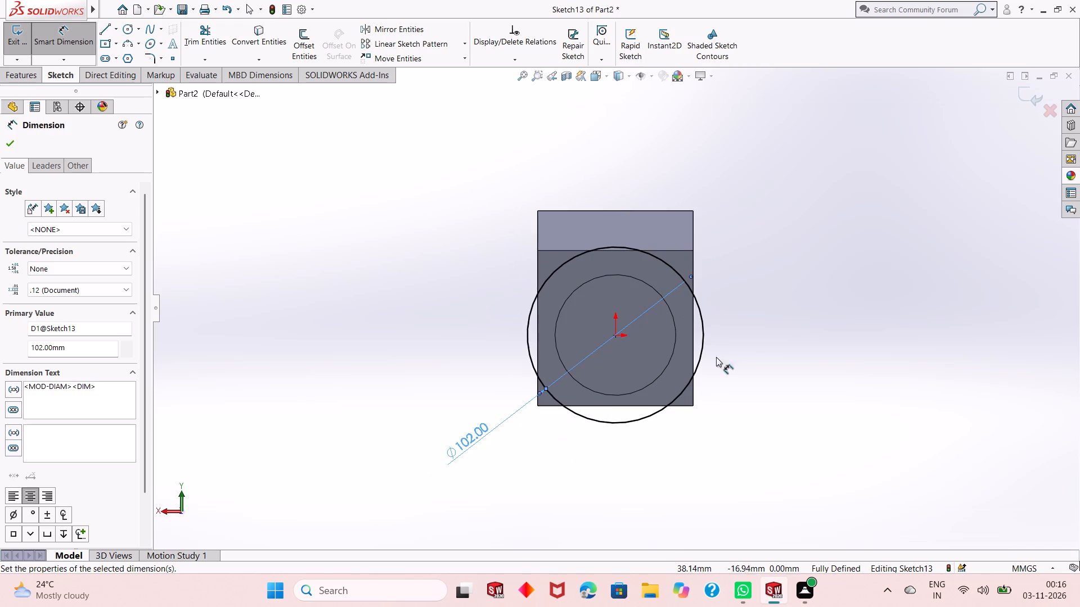
right_click(782, 260)
click(801, 296)
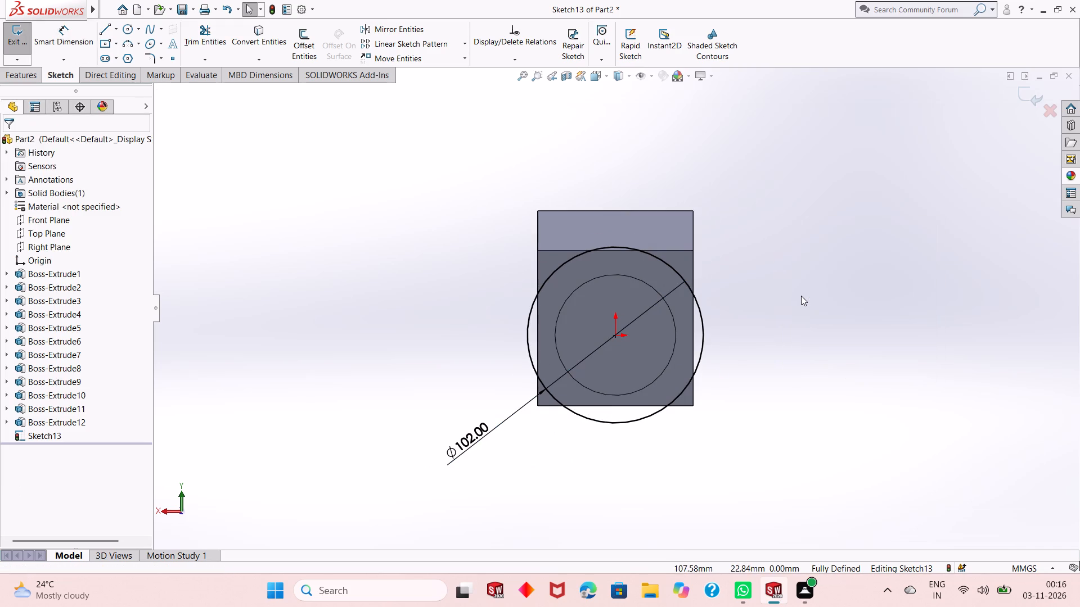
Extrude the 102 mm circle 23 mm Blind outward from the 70 mm end cylinder, merged with the shaft.
click(29, 74)
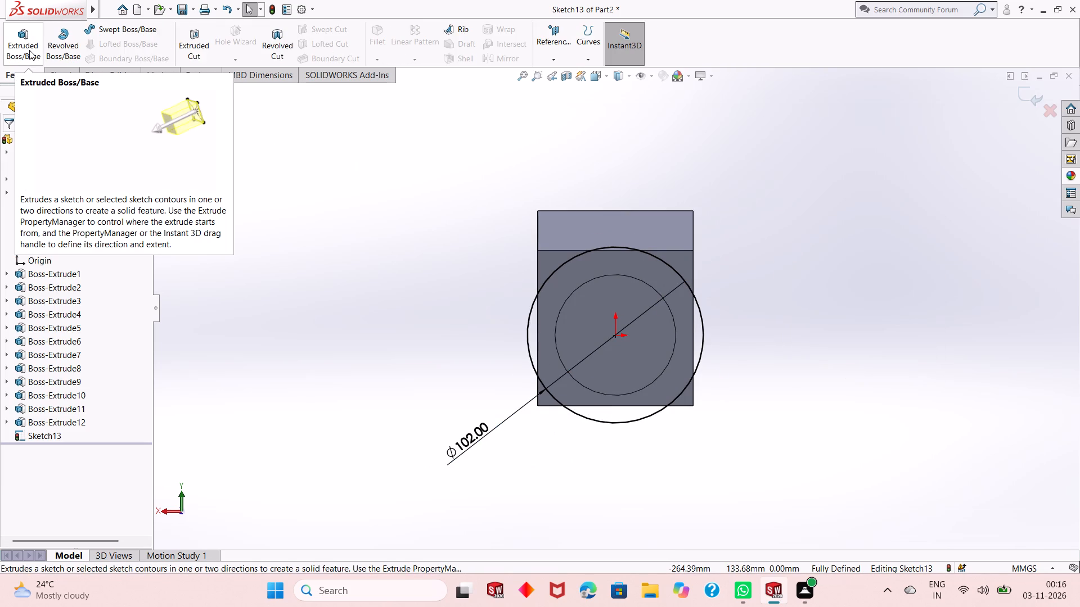
click(29, 50)
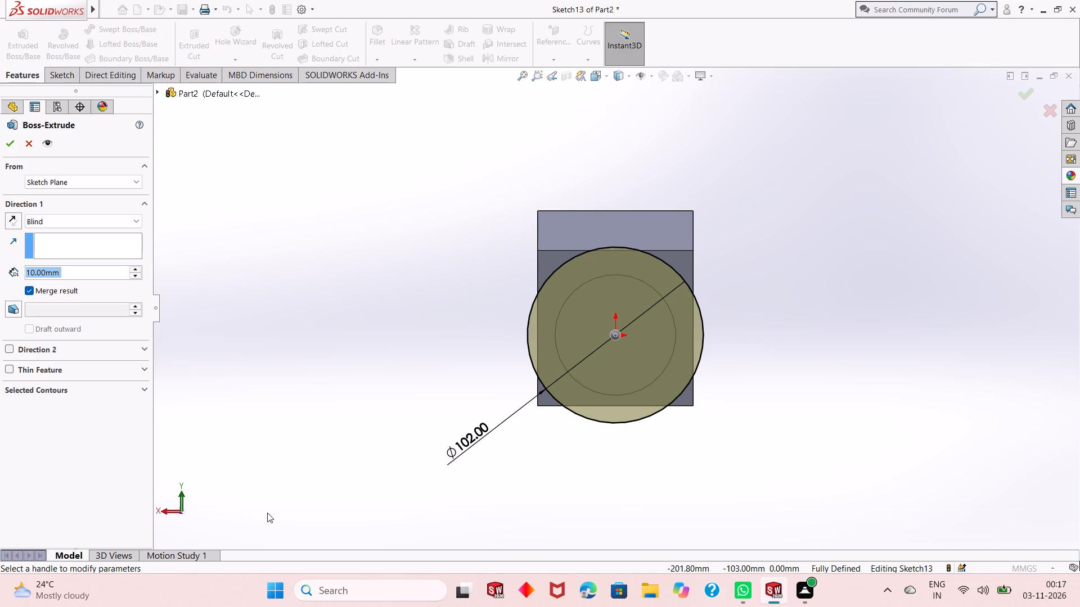
scroll(616, 394, up, 2)
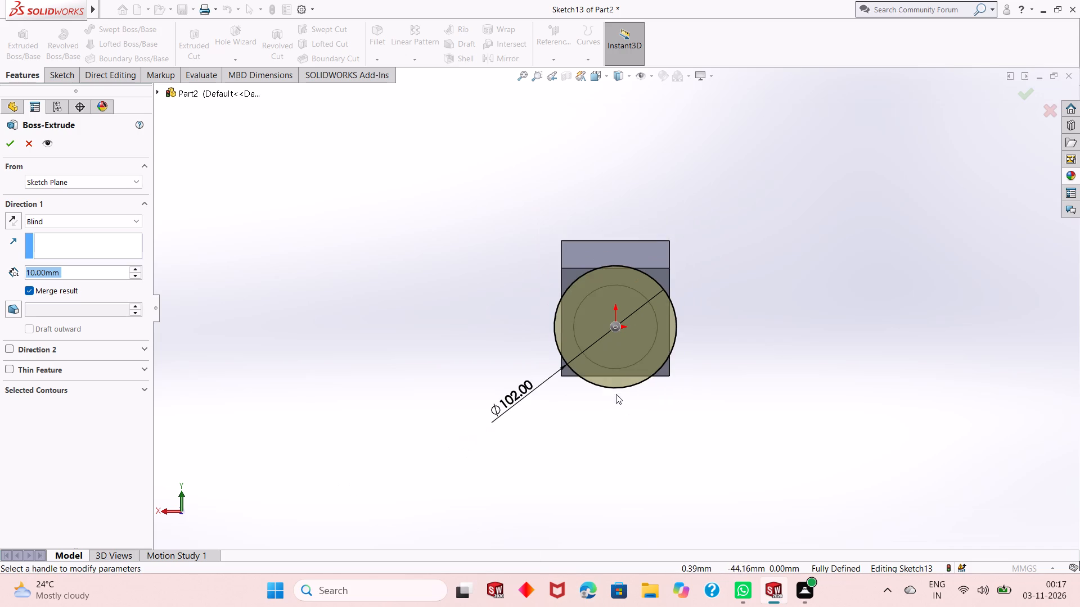
middle_drag(622, 396, 705, 401)
scroll(645, 365, up, 2)
scroll(739, 308, down, 4)
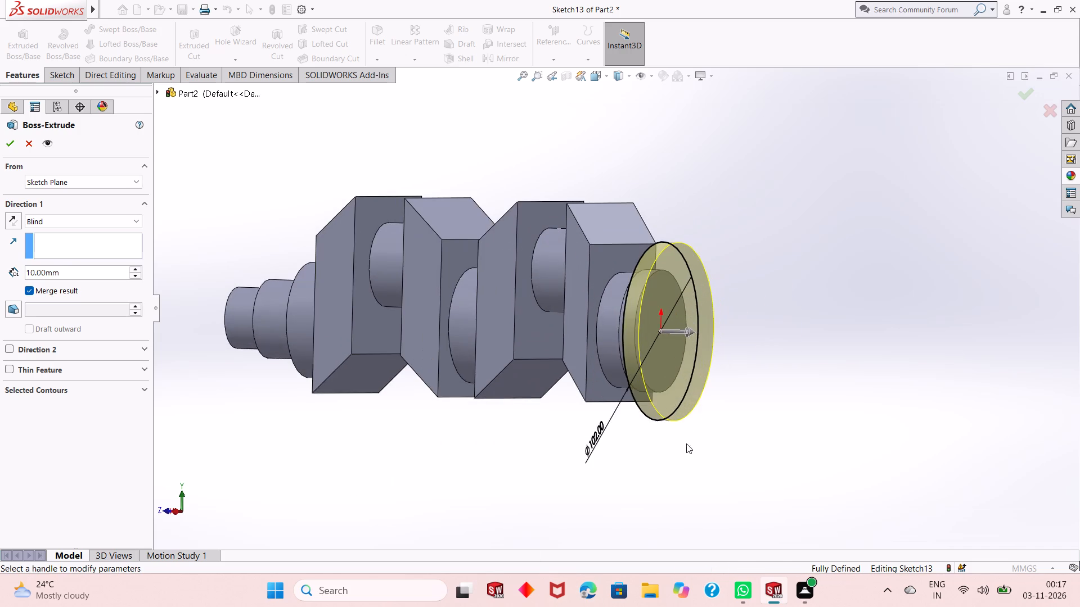
middle_drag(681, 456, 714, 461)
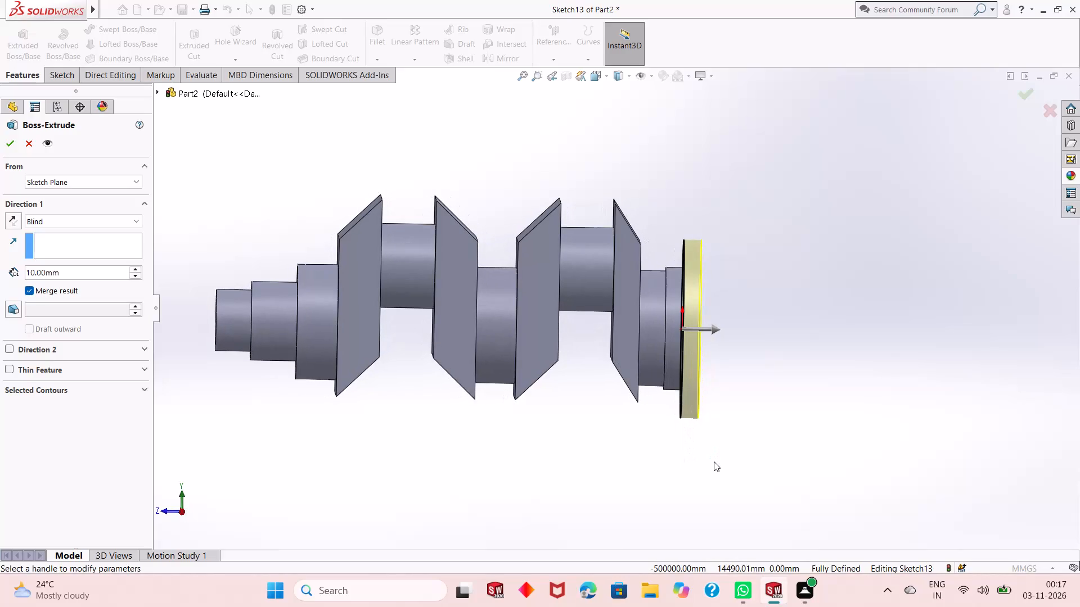
scroll(713, 461, down, 1)
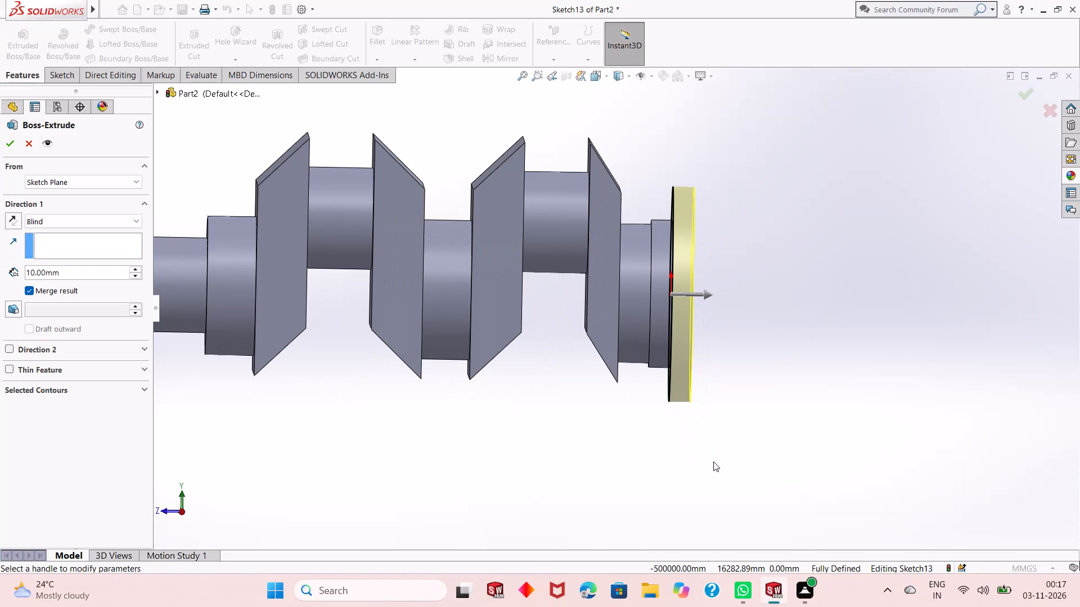
scroll(713, 461, down, 1)
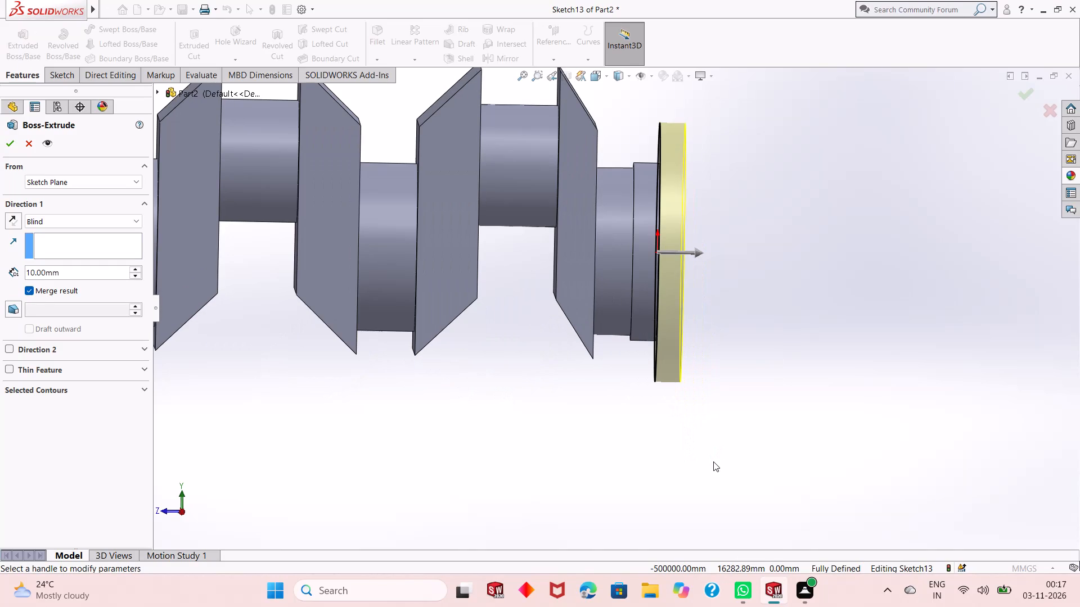
scroll(713, 461, up, 2)
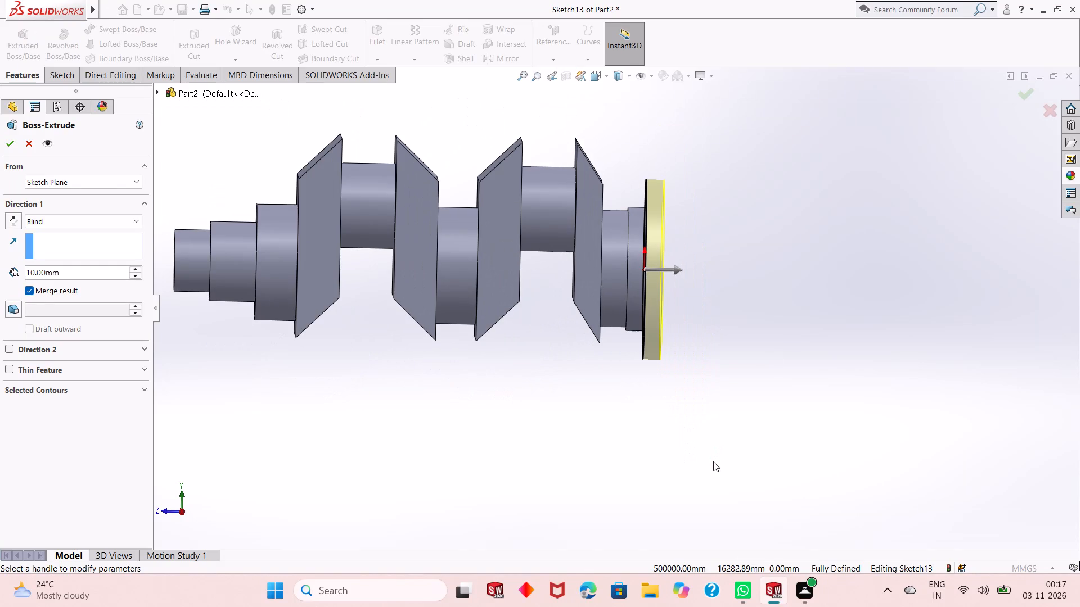
scroll(713, 461, up, 1)
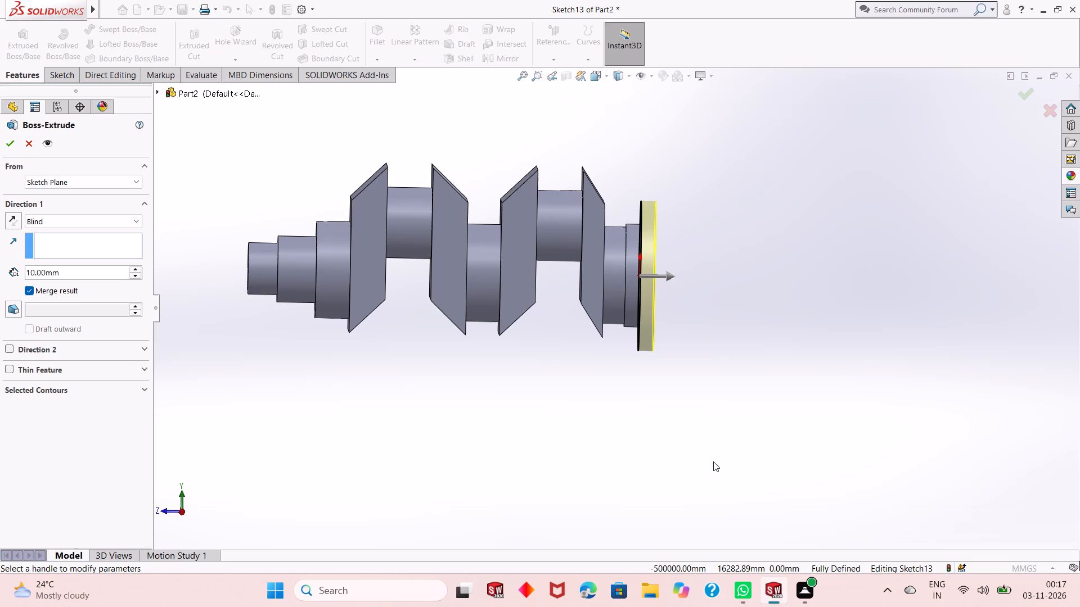
double_click(86, 270)
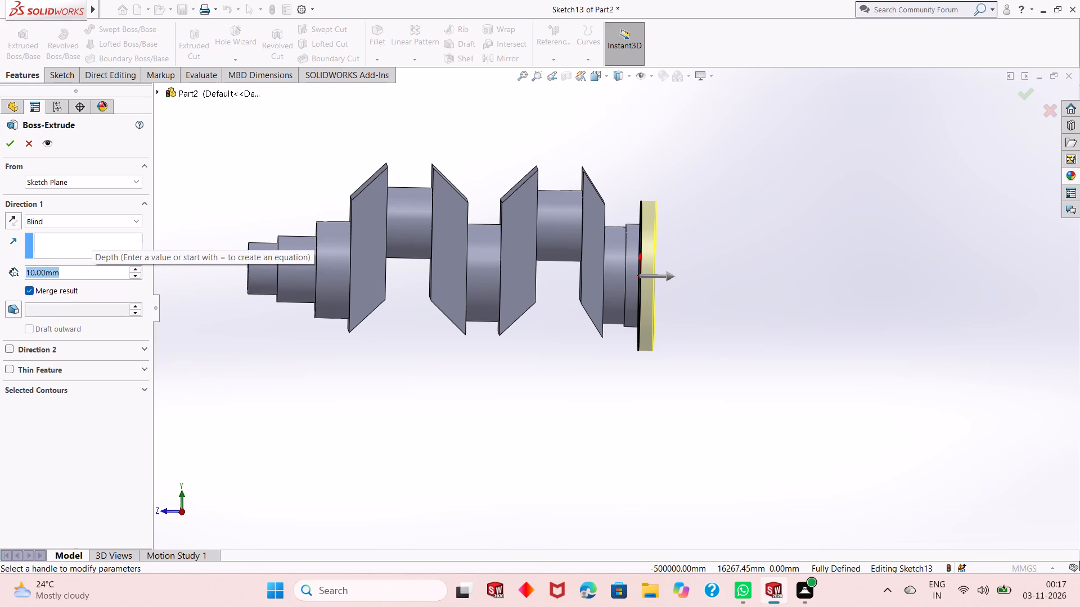
text(23)
key(Return)
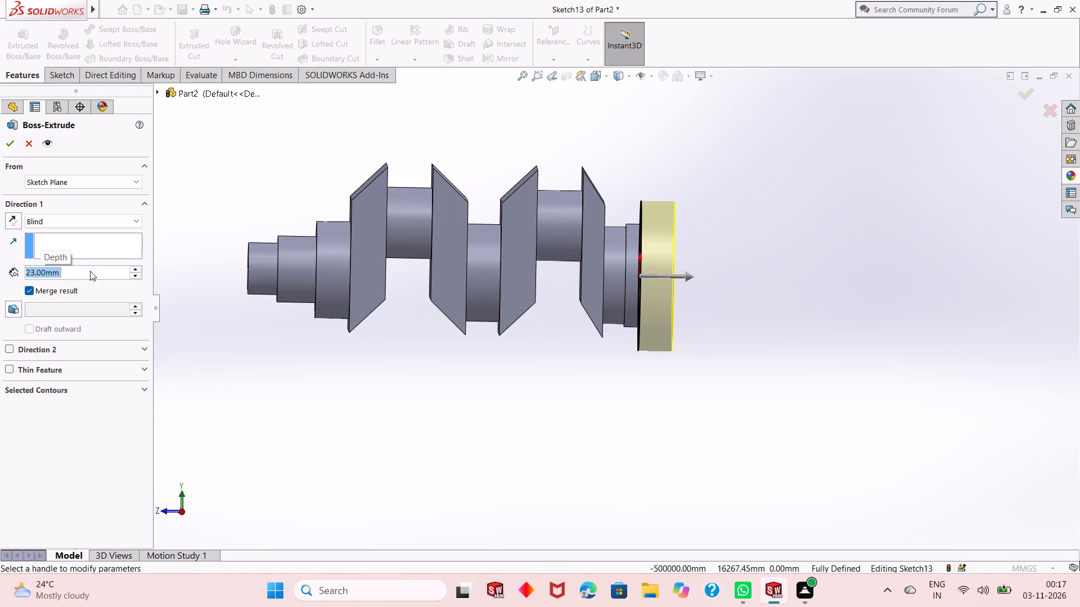
scroll(537, 232, up, 1)
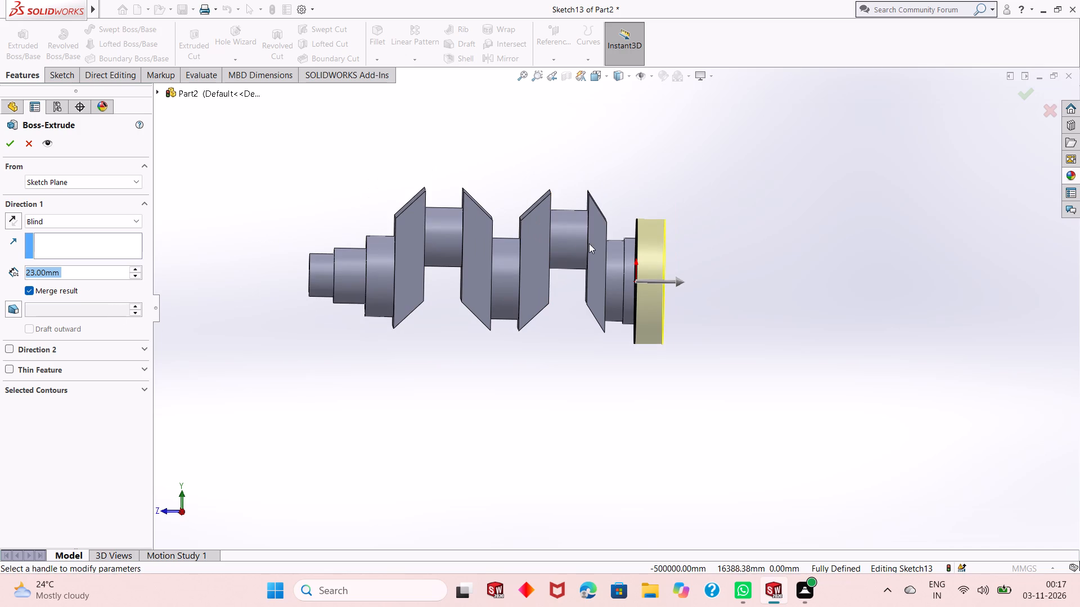
click(13, 146)
click(617, 360)
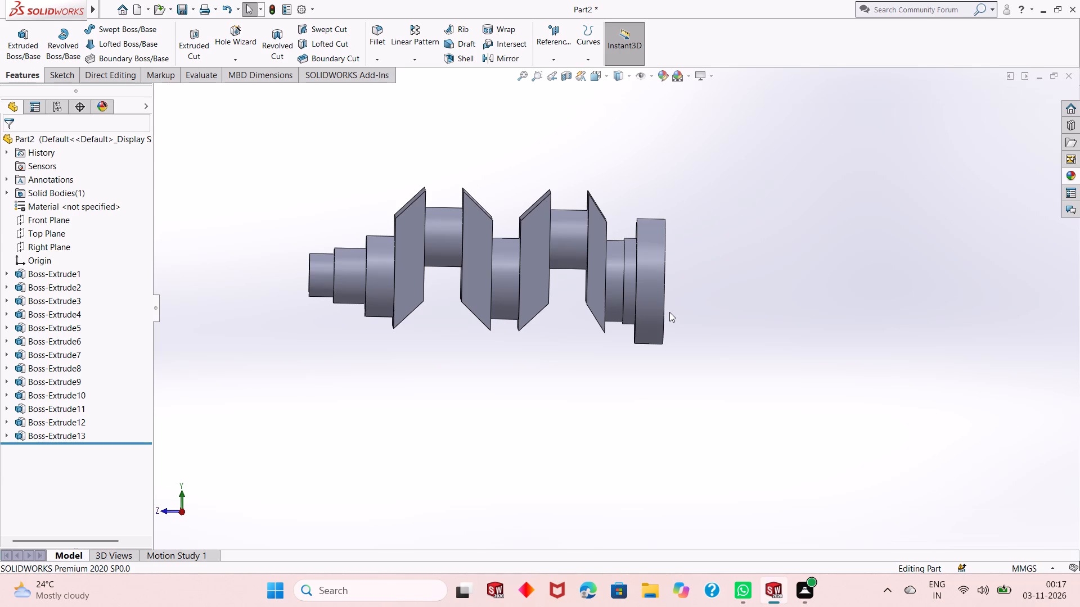
Set the Blind extrusion depth of the cylinder between the last slanted block and the 70 mm cylinder (Boss-Extrude11) to 25 mm.
scroll(669, 312, down, 3)
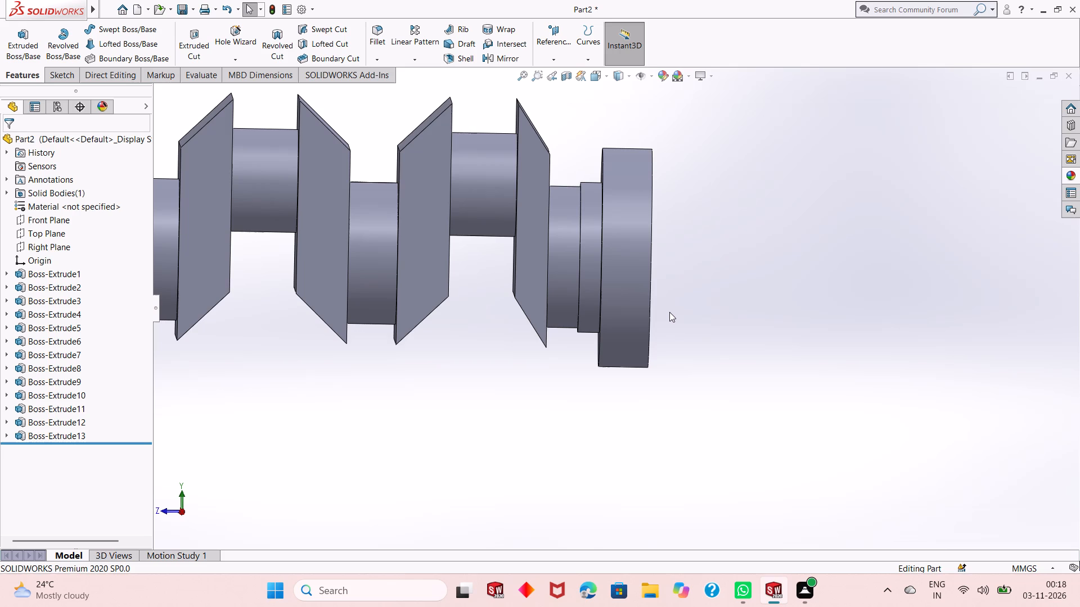
scroll(600, 339, up, 1)
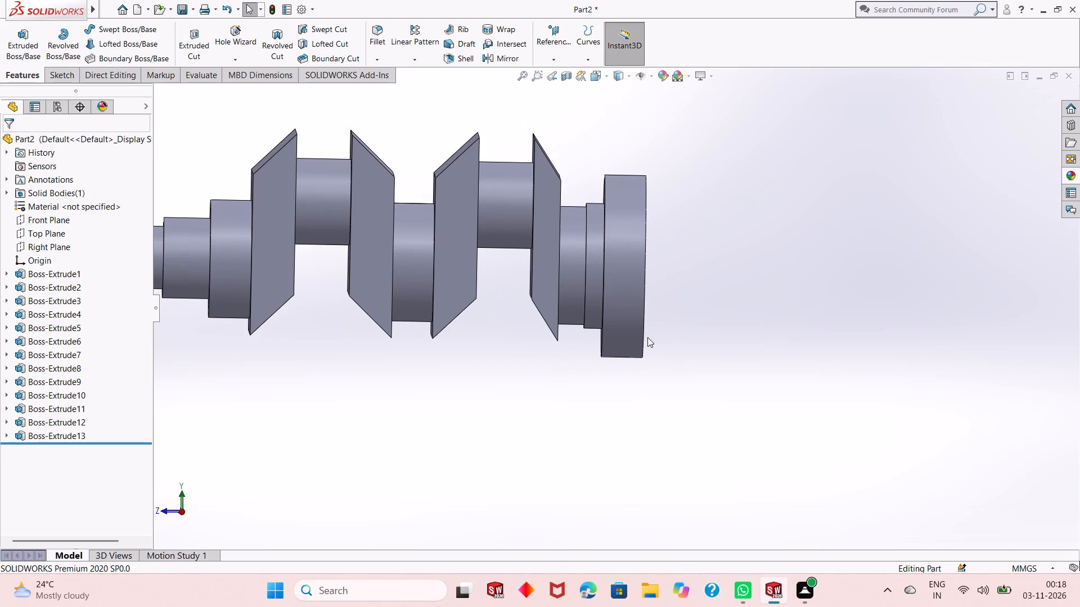
middle_drag(647, 338, 646, 350)
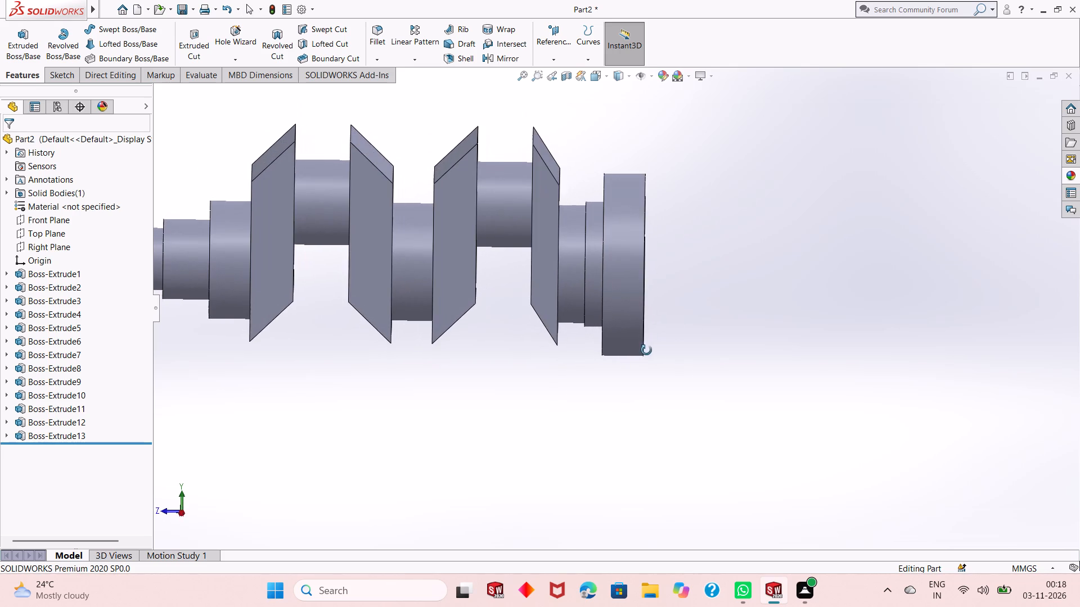
middle_drag(646, 350, 646, 351)
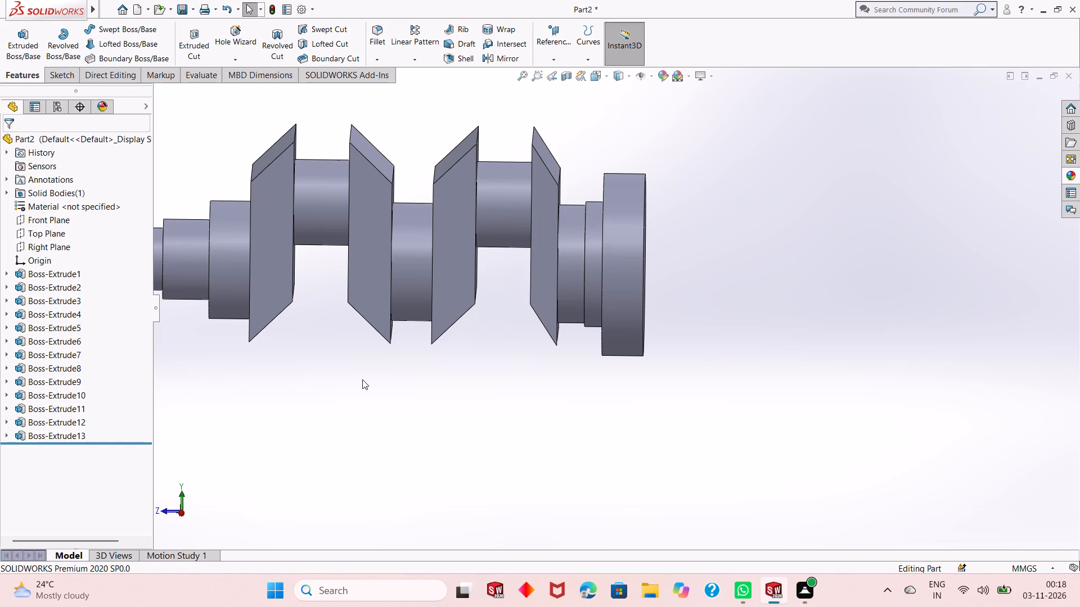
middle_drag(432, 409, 430, 335)
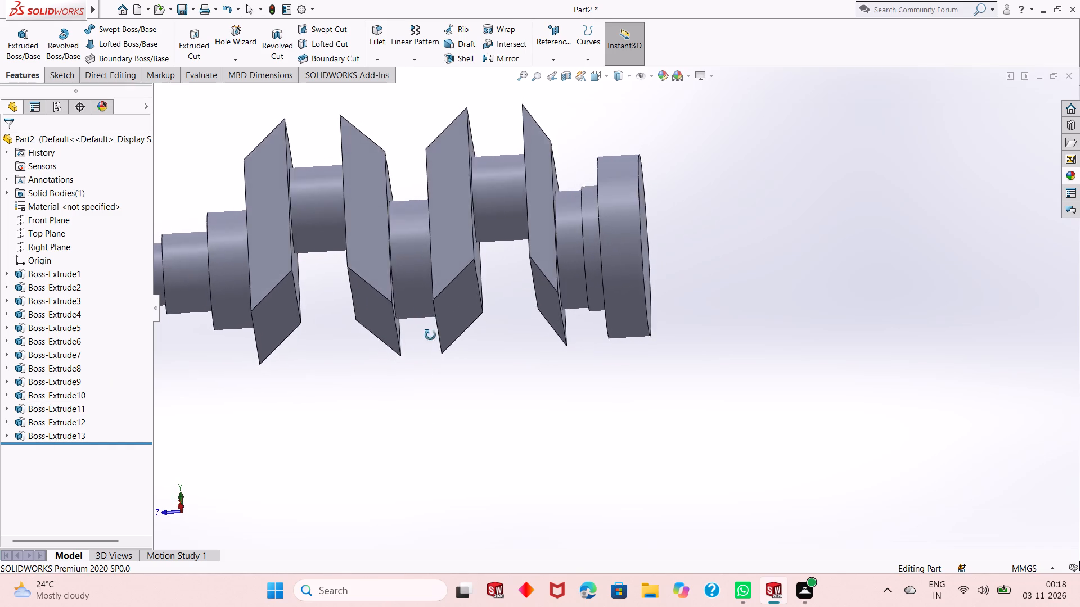
middle_drag(430, 335, 426, 380)
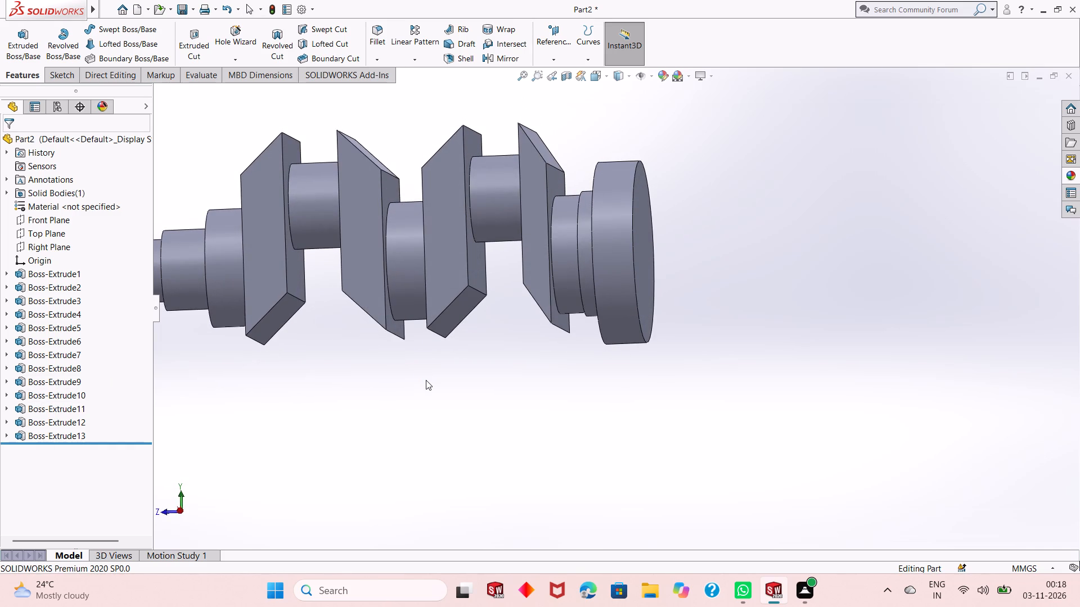
middle_drag(428, 382, 438, 393)
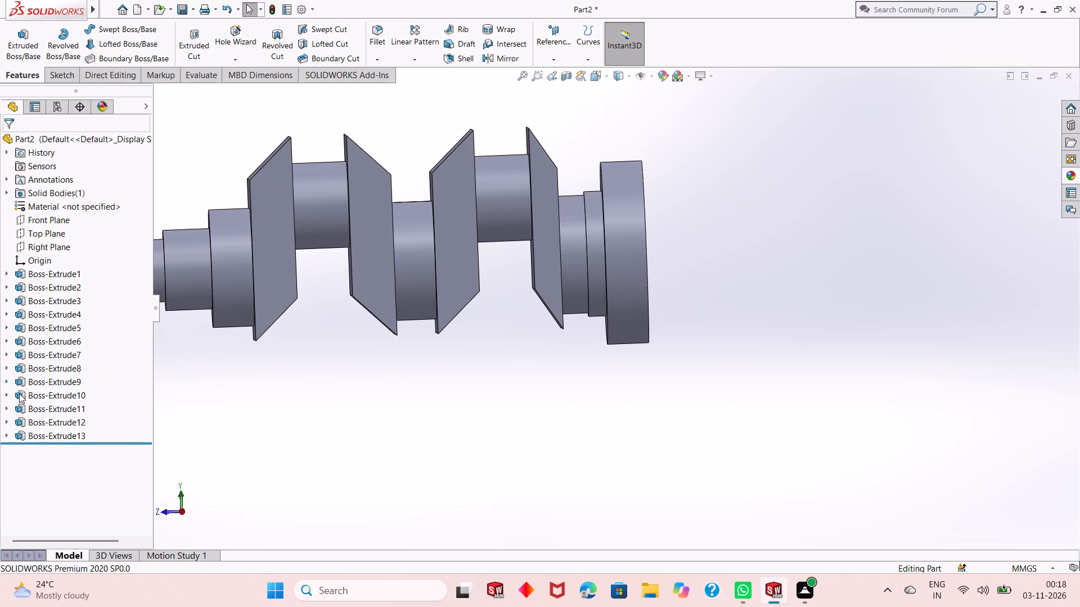
click(47, 410)
click(60, 378)
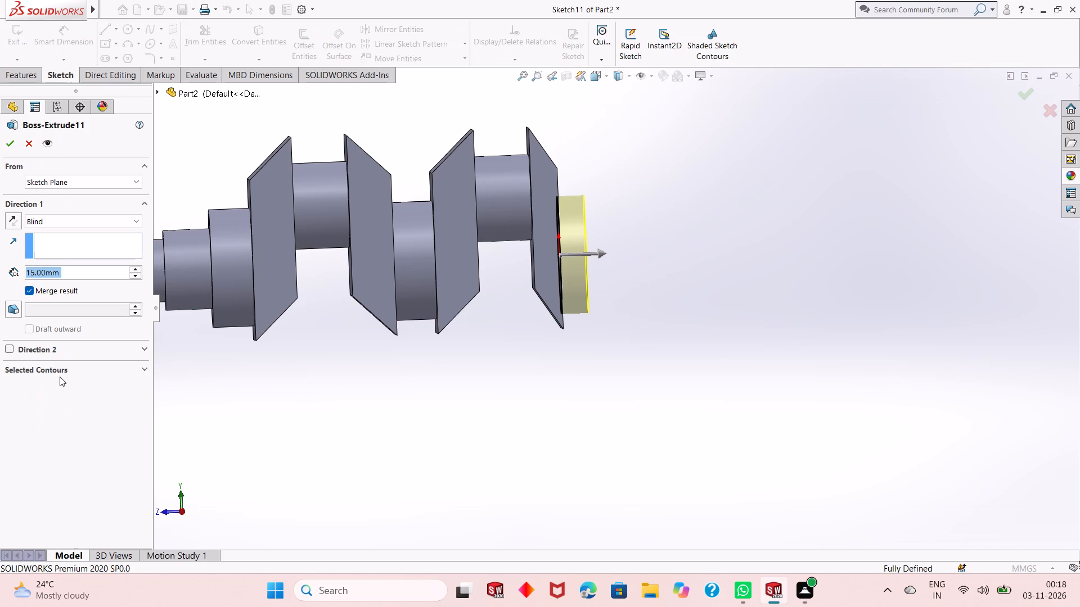
text(25)
key(Return)
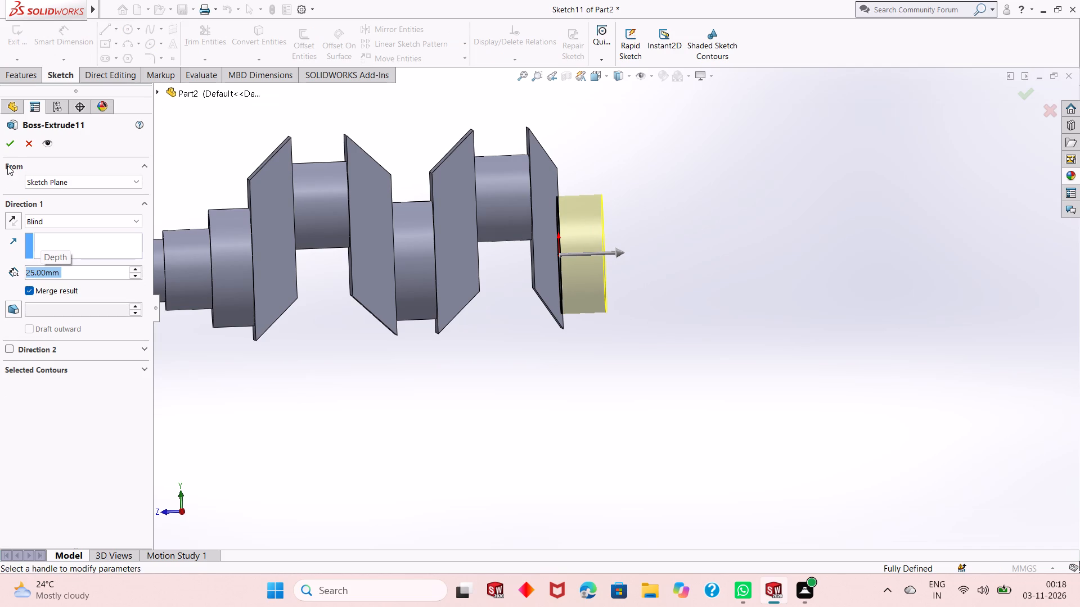
click(12, 150)
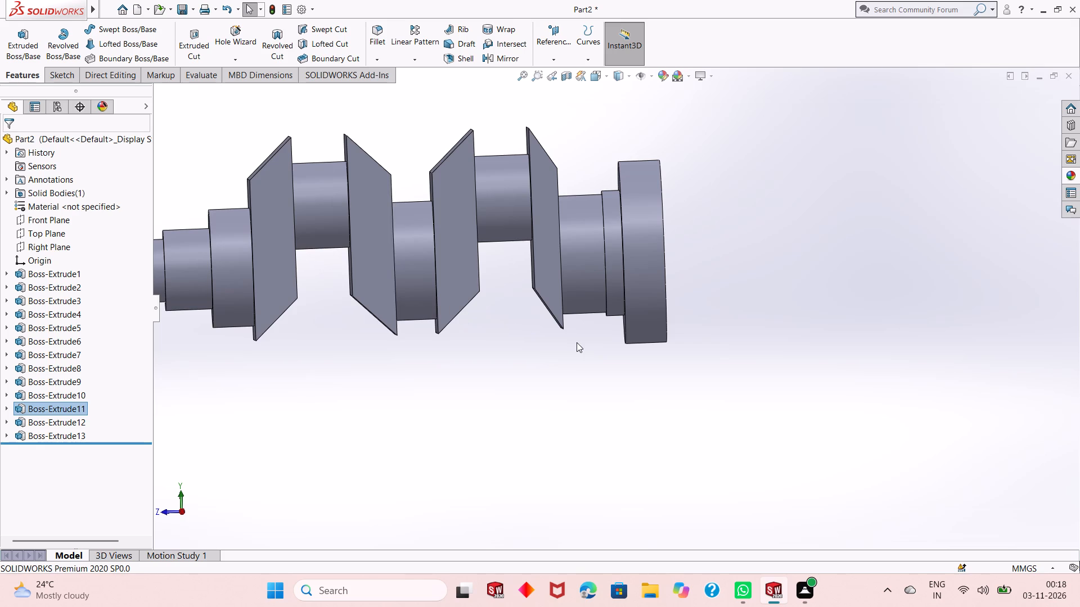
Set the extrusion depth of the 70 mm cylinder (Boss-Extrude12) to 15 mm.
scroll(601, 387, up, 1)
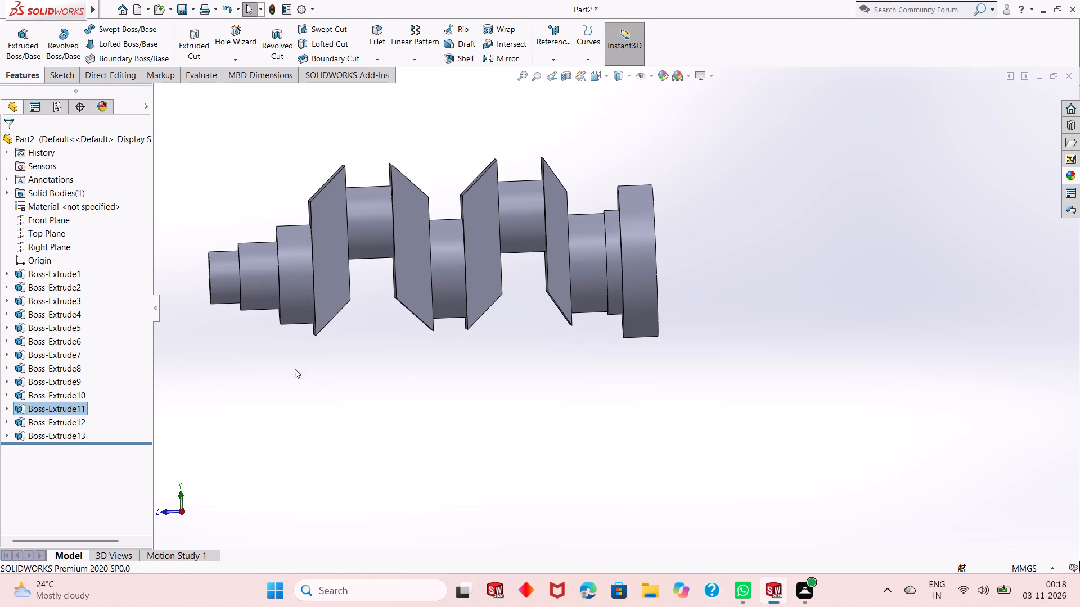
click(70, 424)
click(82, 393)
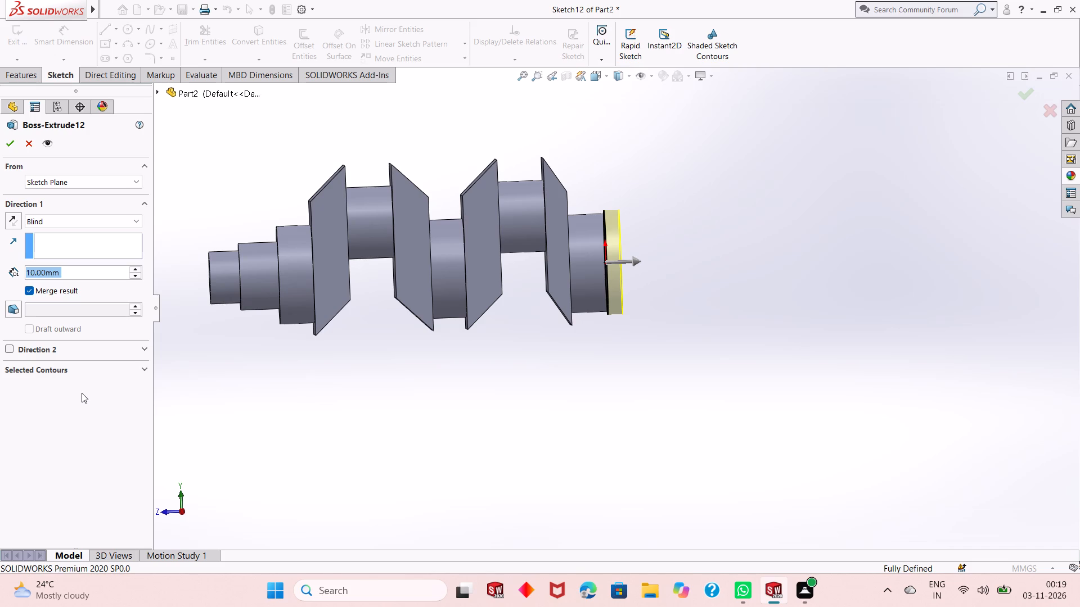
text(15)
key(Return)
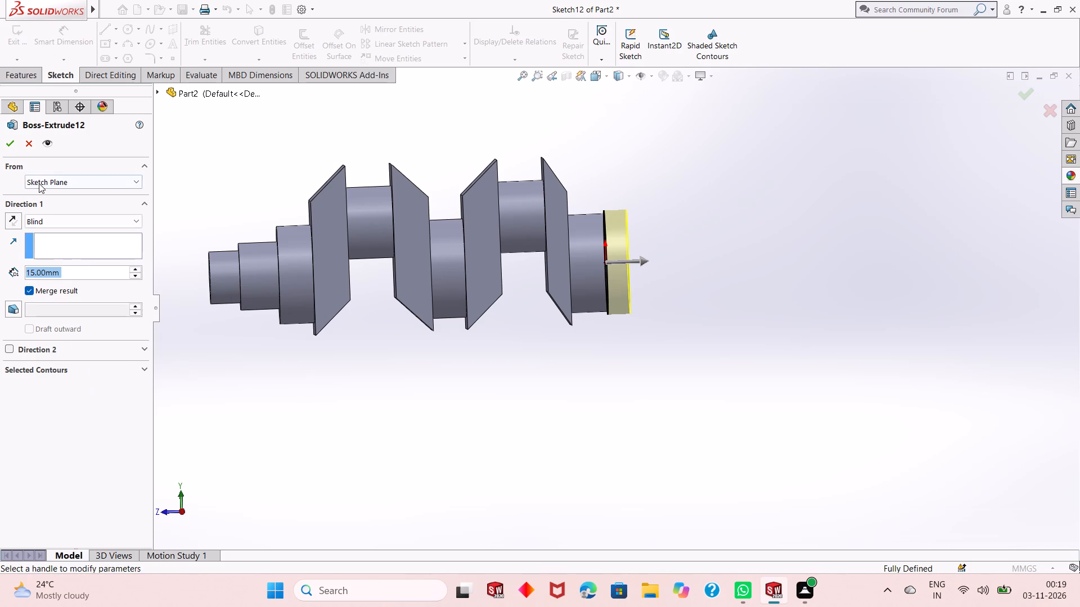
click(8, 146)
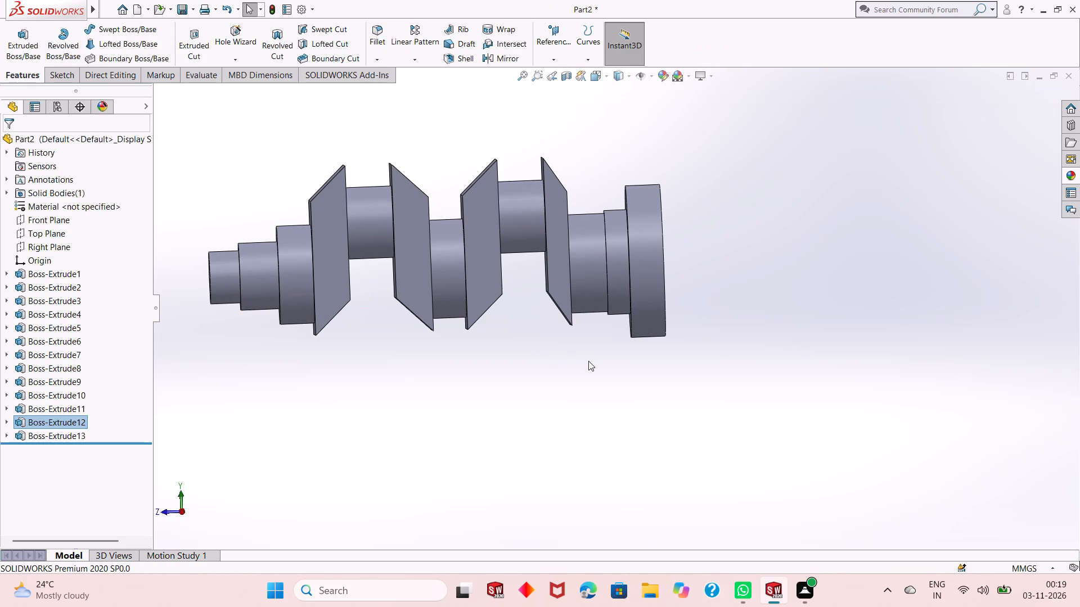
click(258, 389)
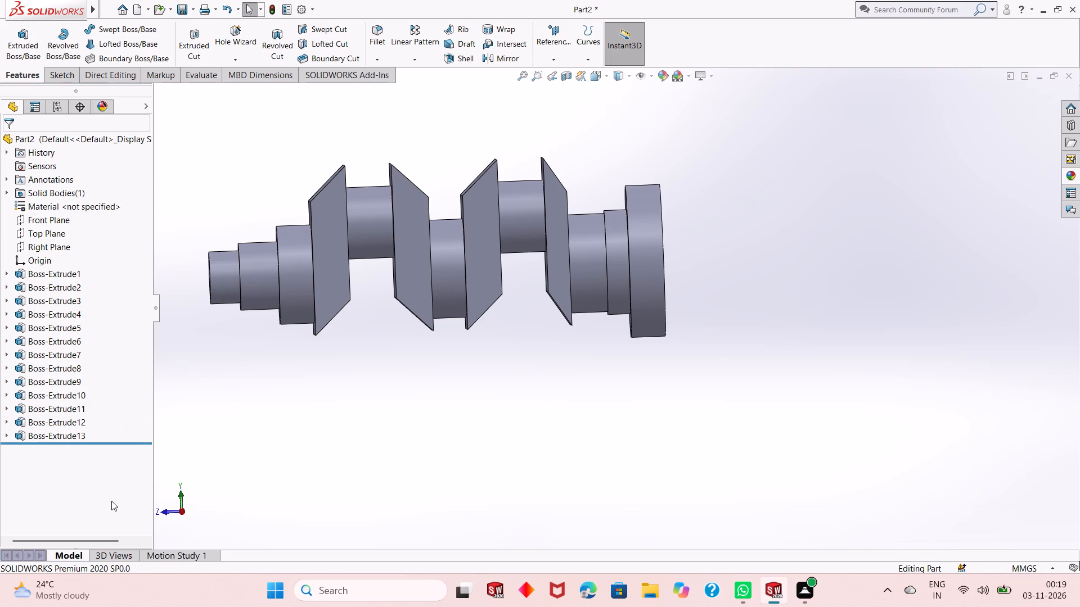
Set the Blind extrusion depth of the 102 mm flange (Boss-Extrude13) to 20 mm, entered as 8+12.
click(74, 434)
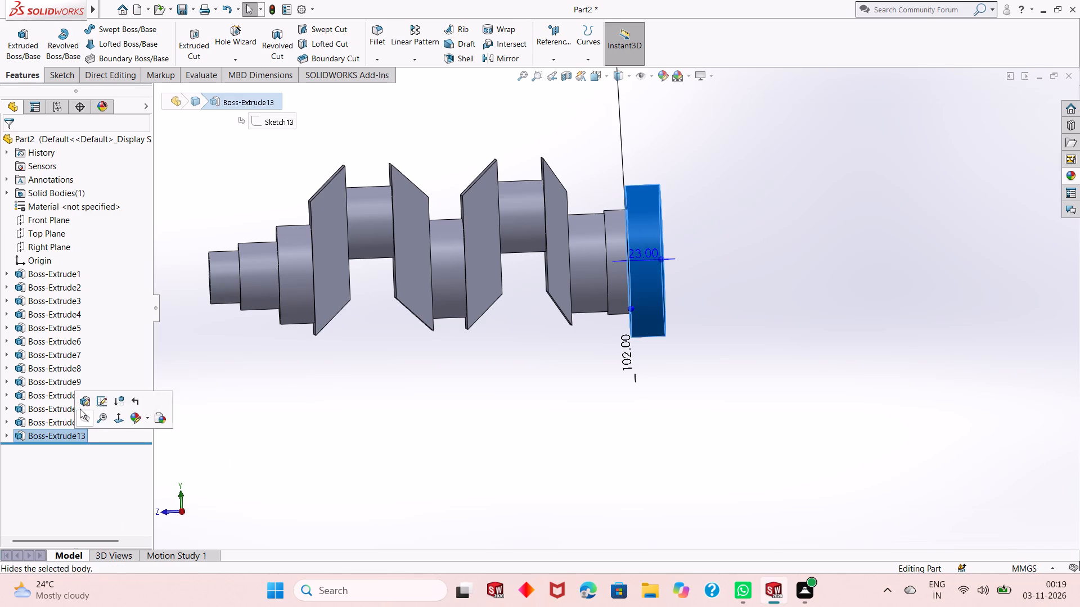
click(83, 404)
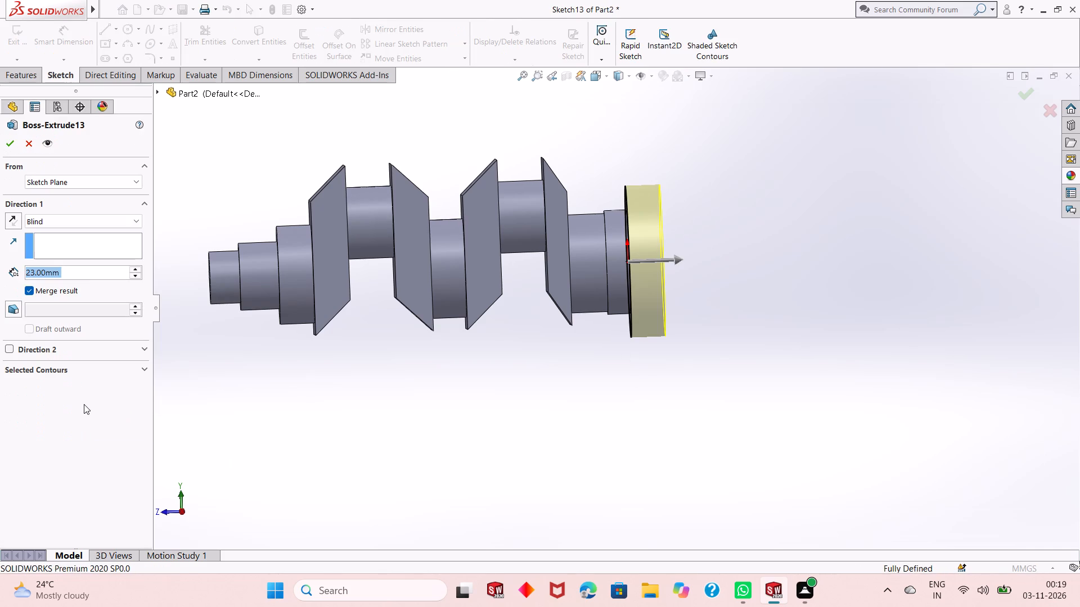
text(8+)
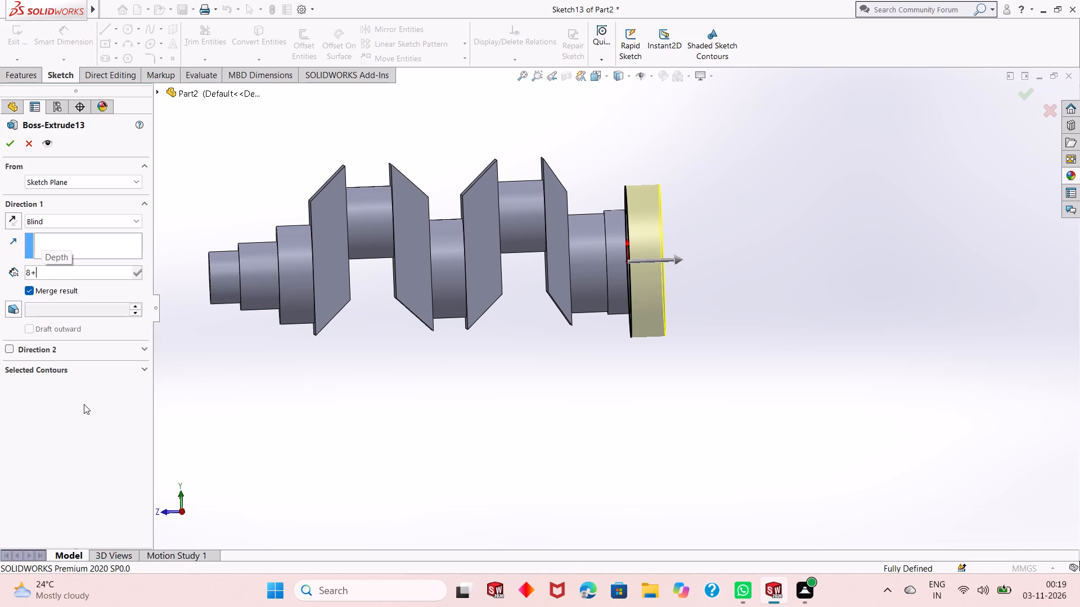
text(12)
key(Return)
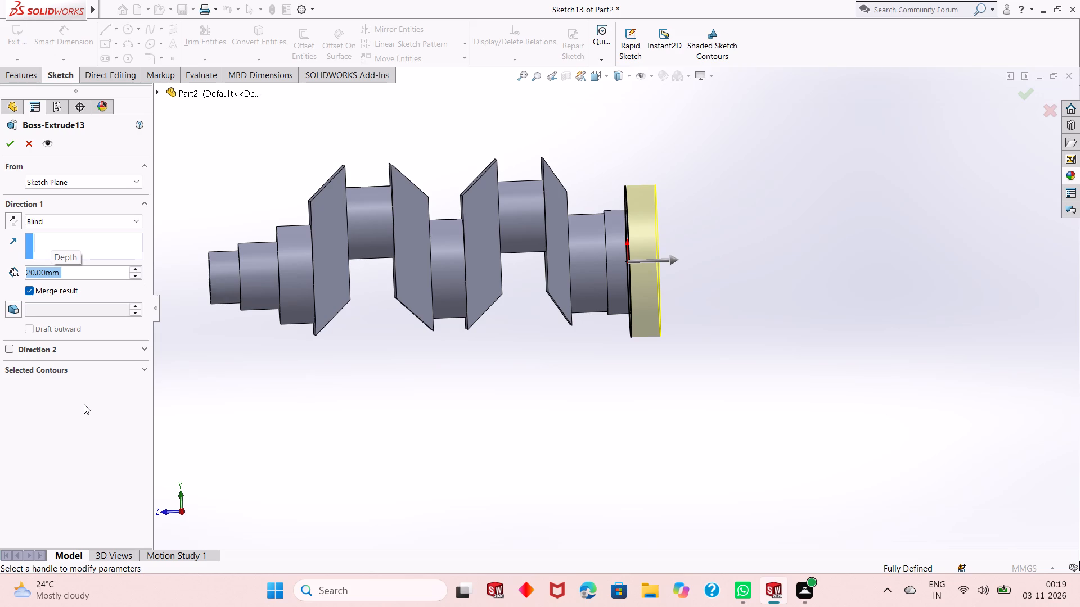
middle_drag(566, 470, 586, 416)
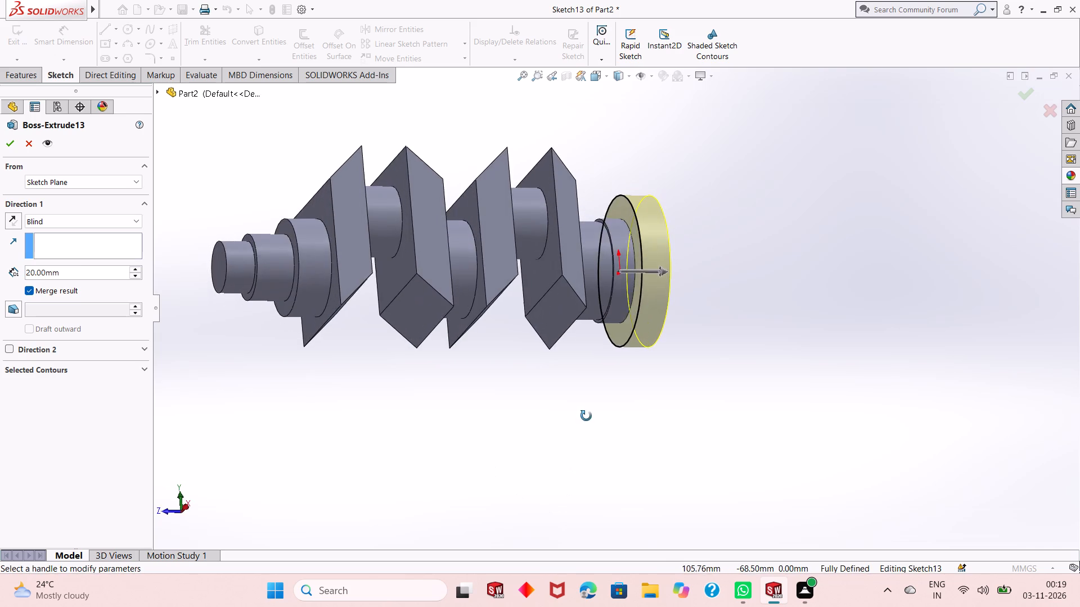
middle_drag(586, 416, 576, 441)
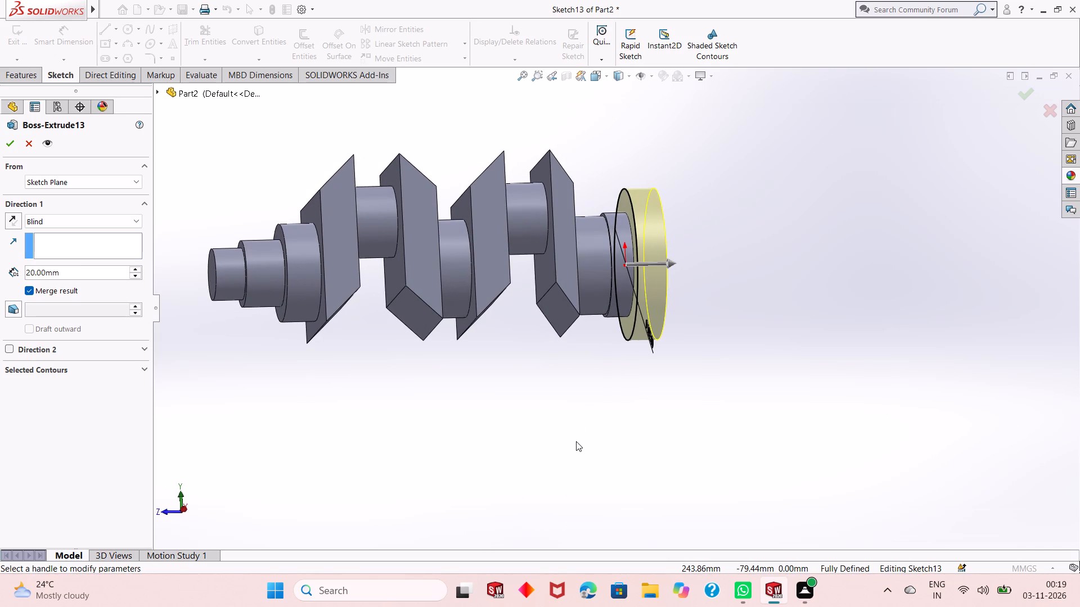
scroll(576, 441, up, 1)
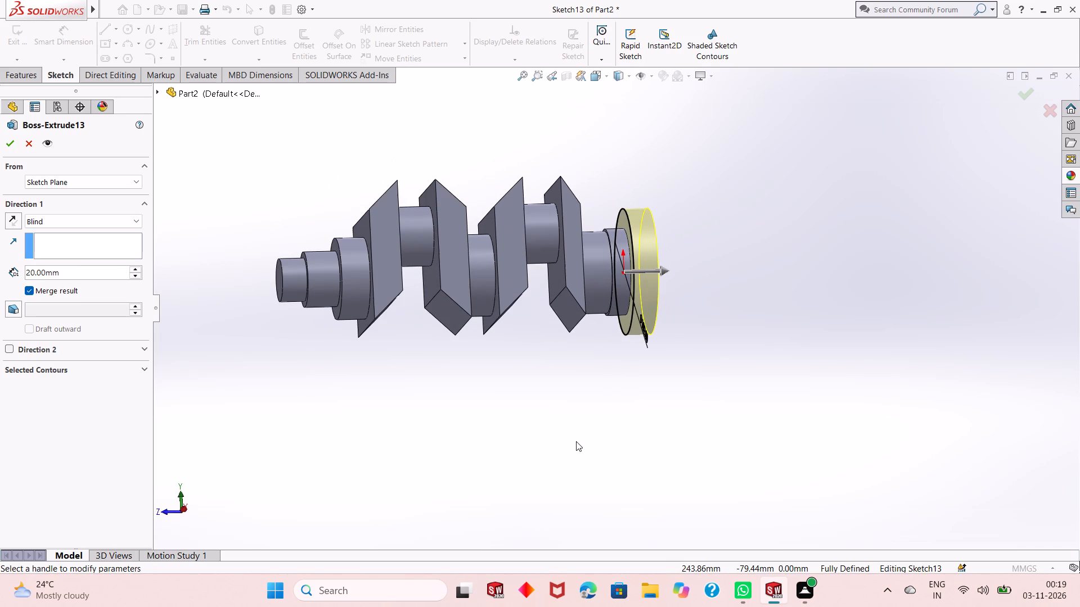
scroll(576, 441, down, 1)
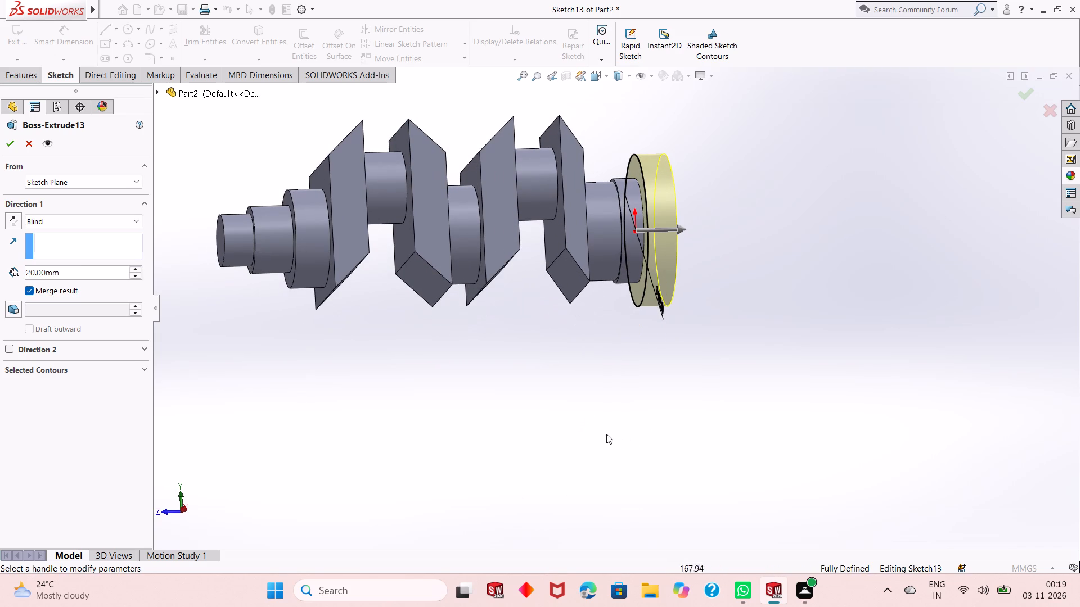
click(2, 142)
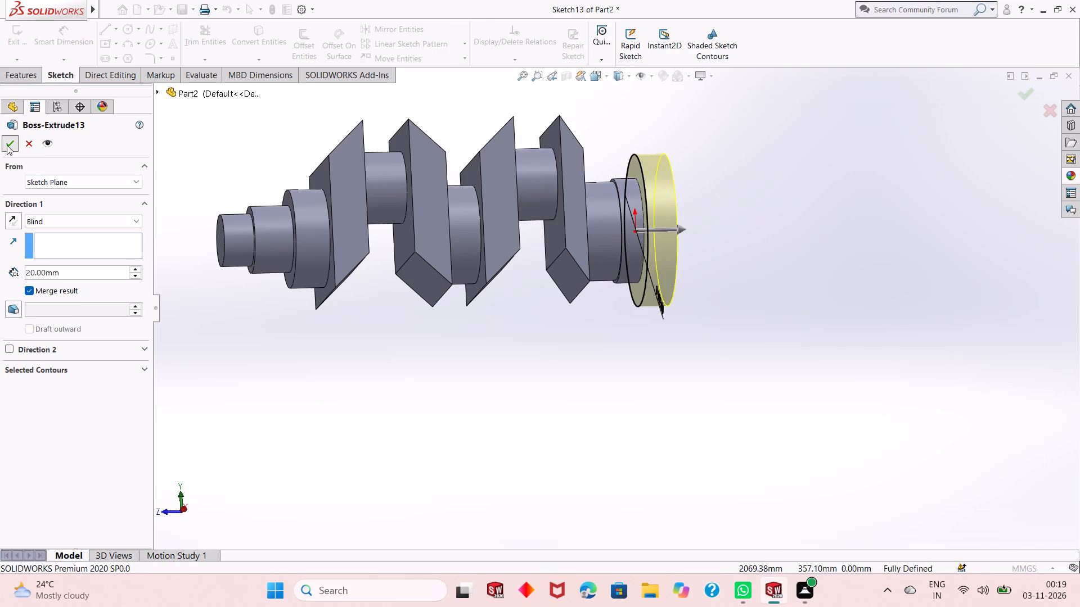
Sketch a circle about 45 mm in diameter, centred on the origin, on the outer end face of the 102 mm flange.
middle_drag(628, 341, 577, 408)
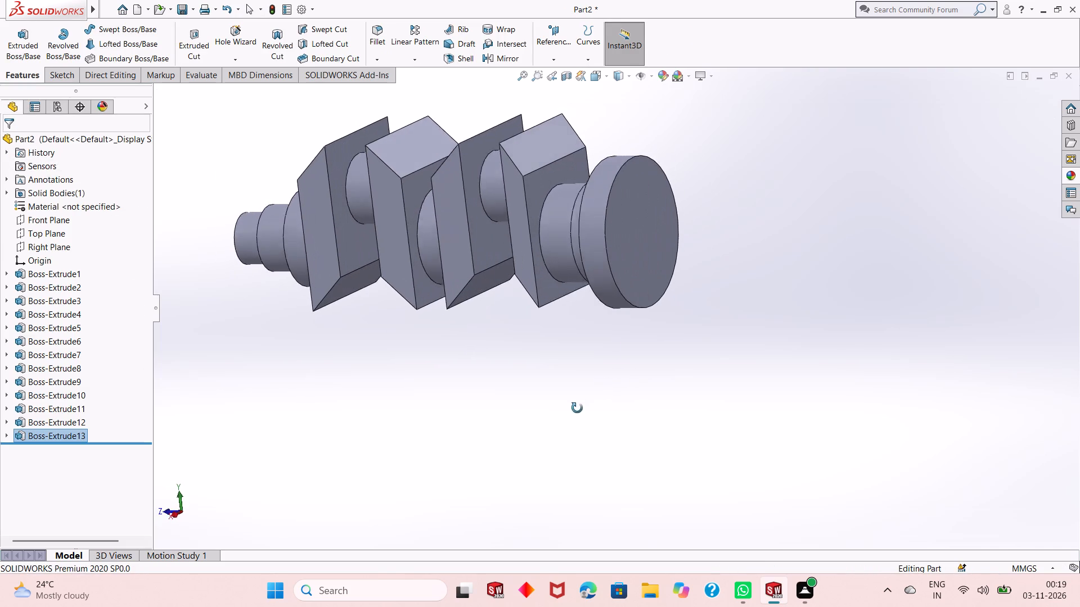
middle_drag(577, 408, 568, 414)
click(610, 224)
click(661, 190)
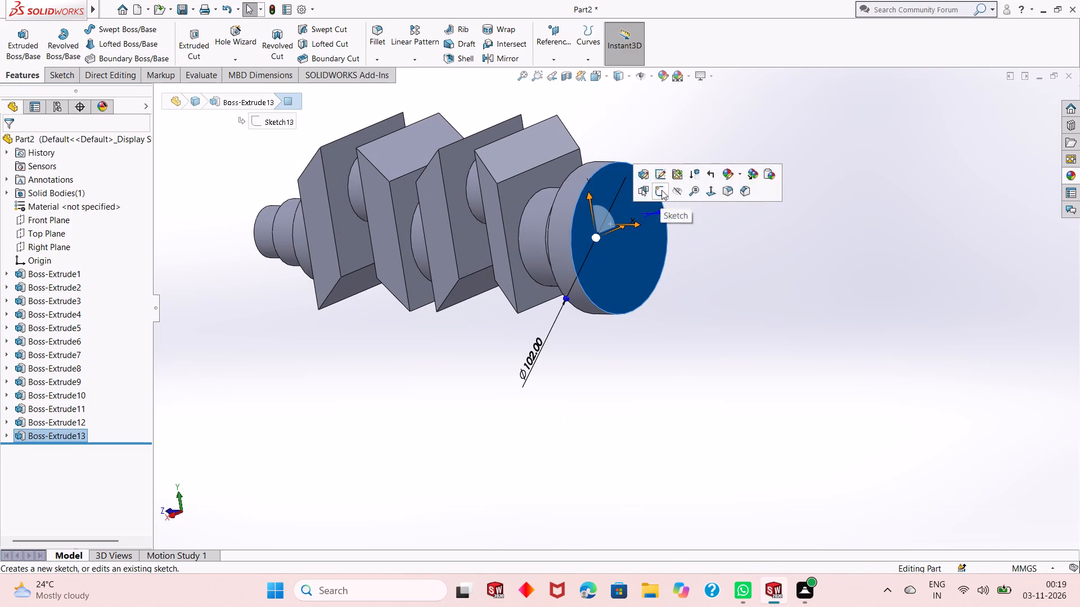
key(ctrl+8)
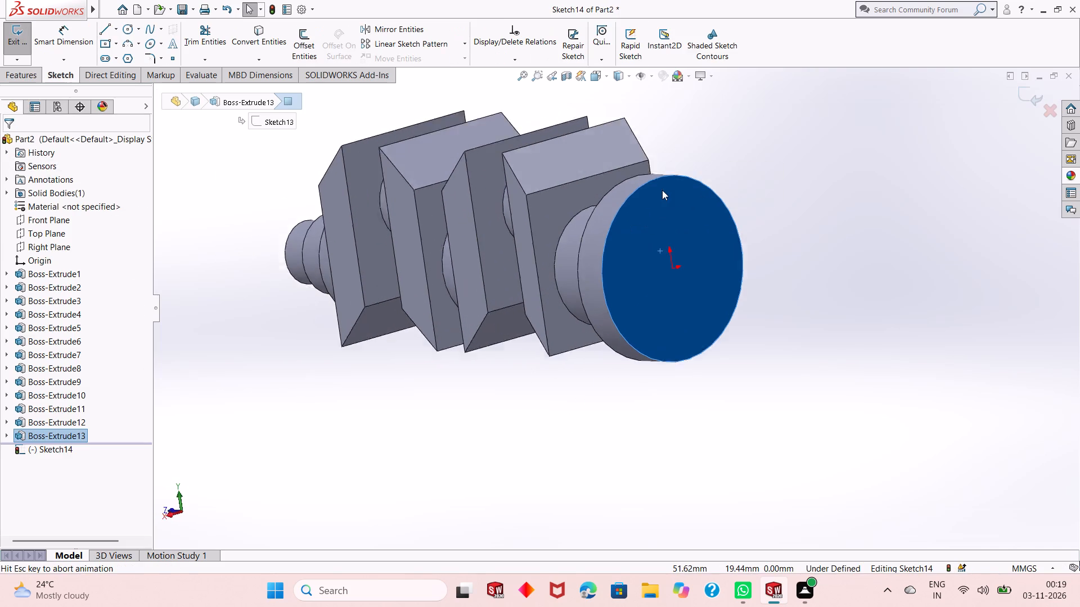
click(882, 240)
scroll(752, 397, up, 1)
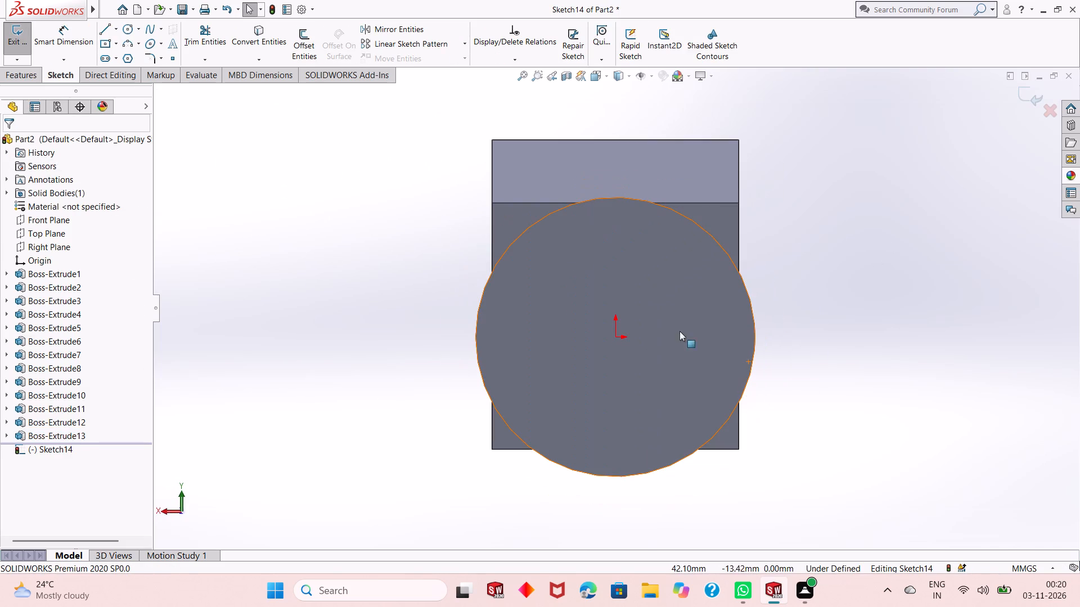
click(127, 28)
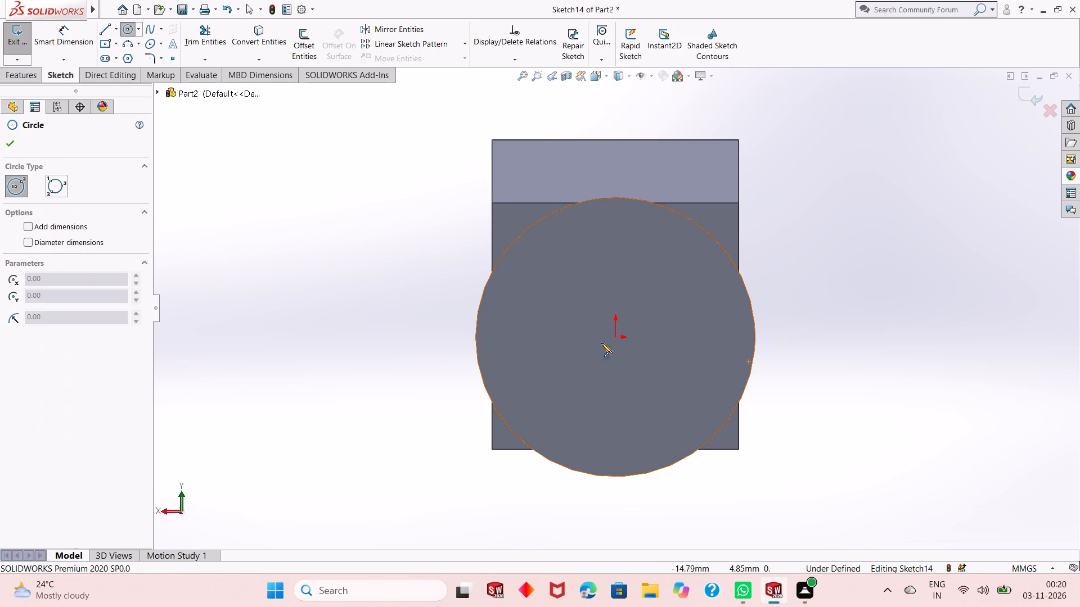
click(616, 338)
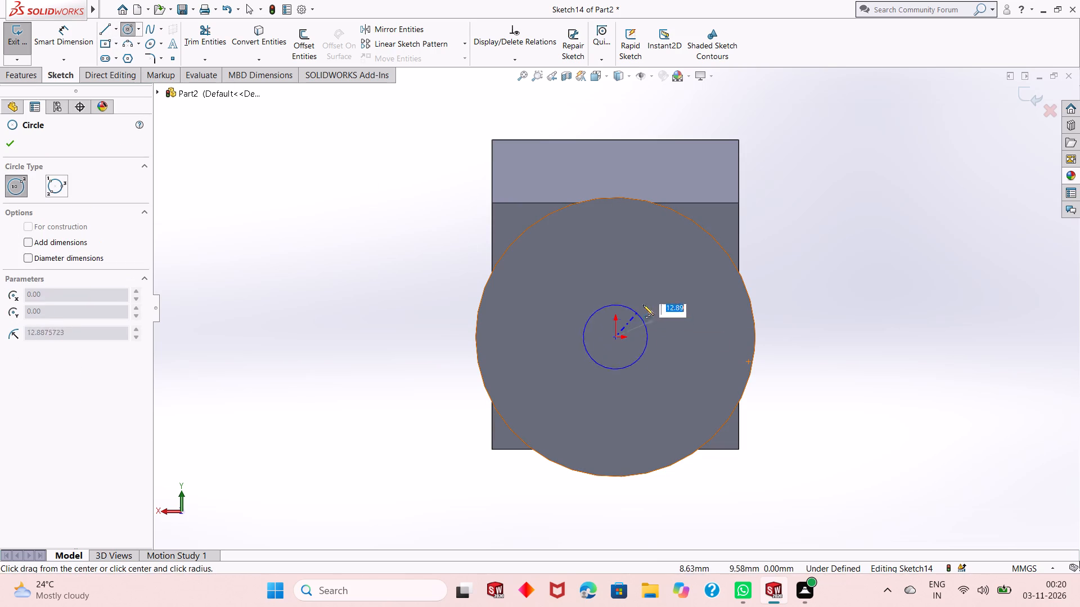
click(652, 287)
right_click(381, 215)
click(399, 220)
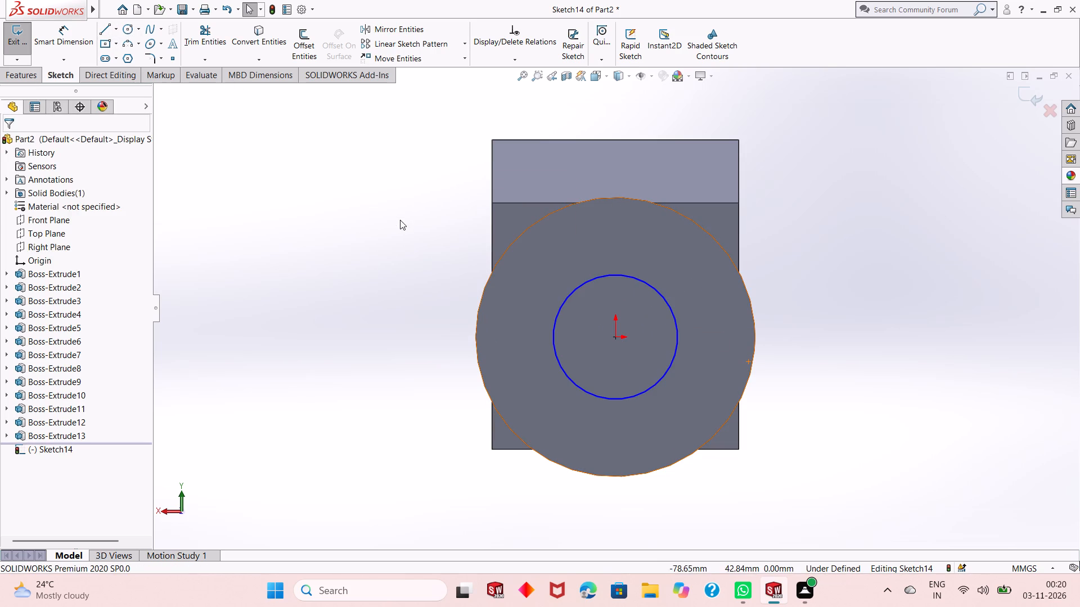
Dimension the new circle's diameter as 55 mm.
click(50, 49)
click(606, 398)
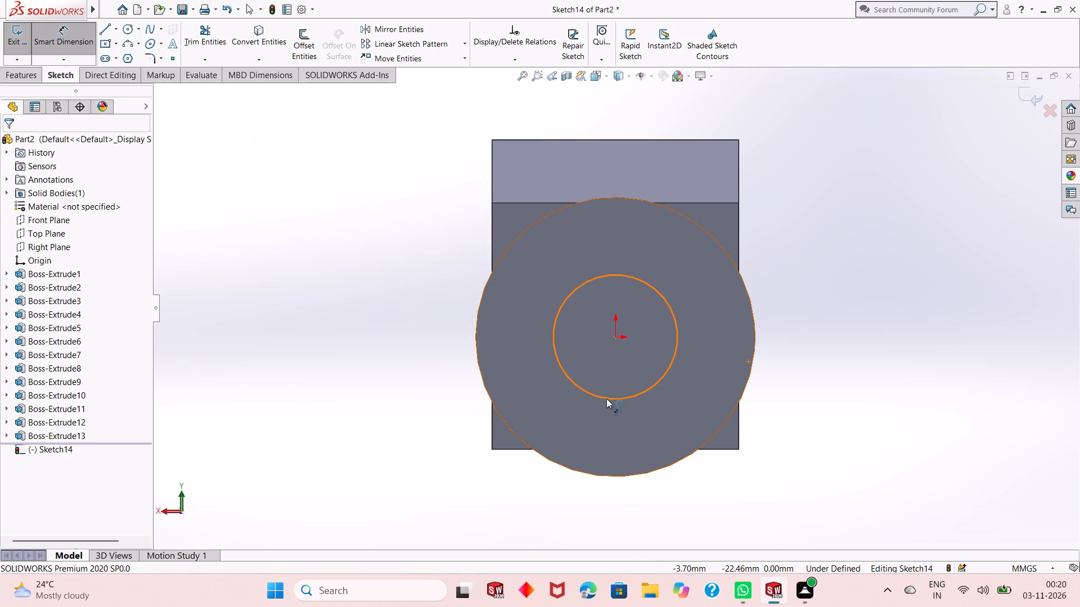
click(831, 466)
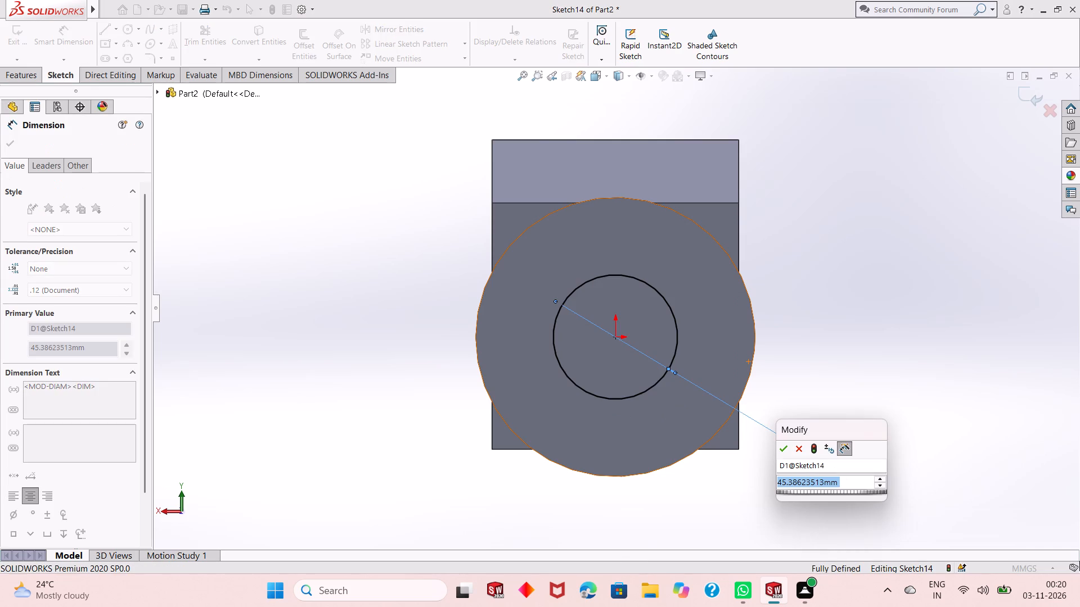
text(55)
key(Return)
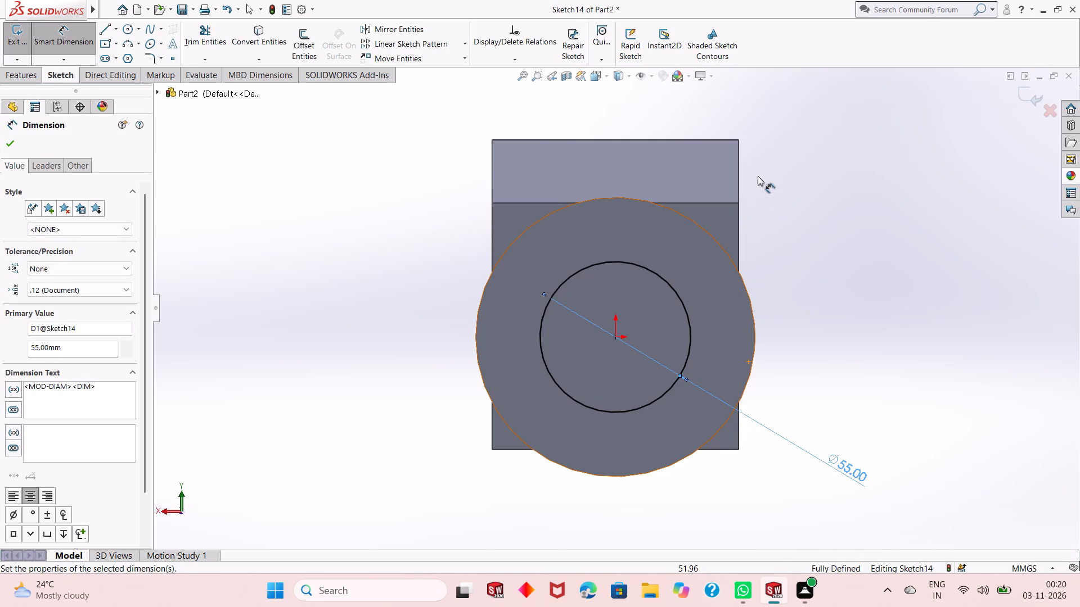
right_click(758, 174)
click(781, 211)
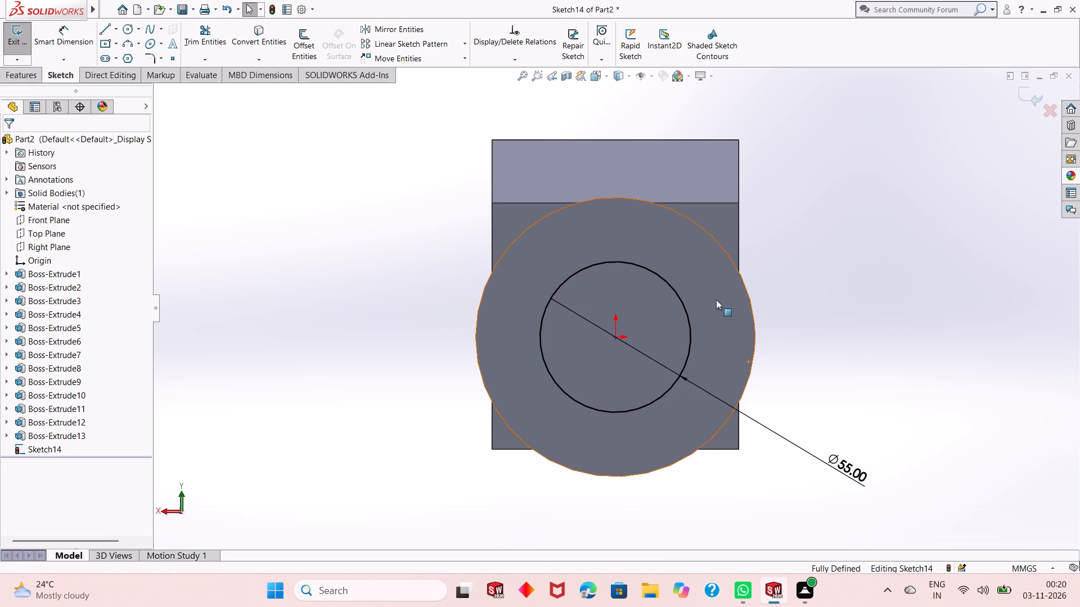
Extrude the 55 mm circle 12 mm Blind outward from the 102 mm flange, merged with the shaft.
scroll(683, 330, up, 1)
middle_drag(683, 330, 752, 325)
scroll(737, 326, up, 2)
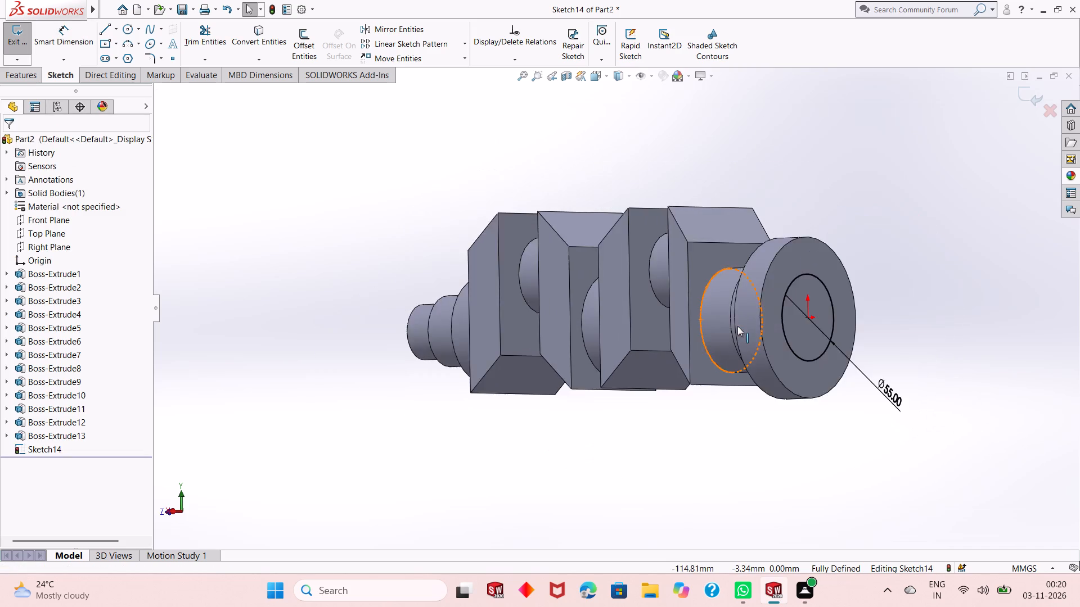
scroll(737, 326, up, 2)
scroll(861, 294, down, 2)
click(4, 75)
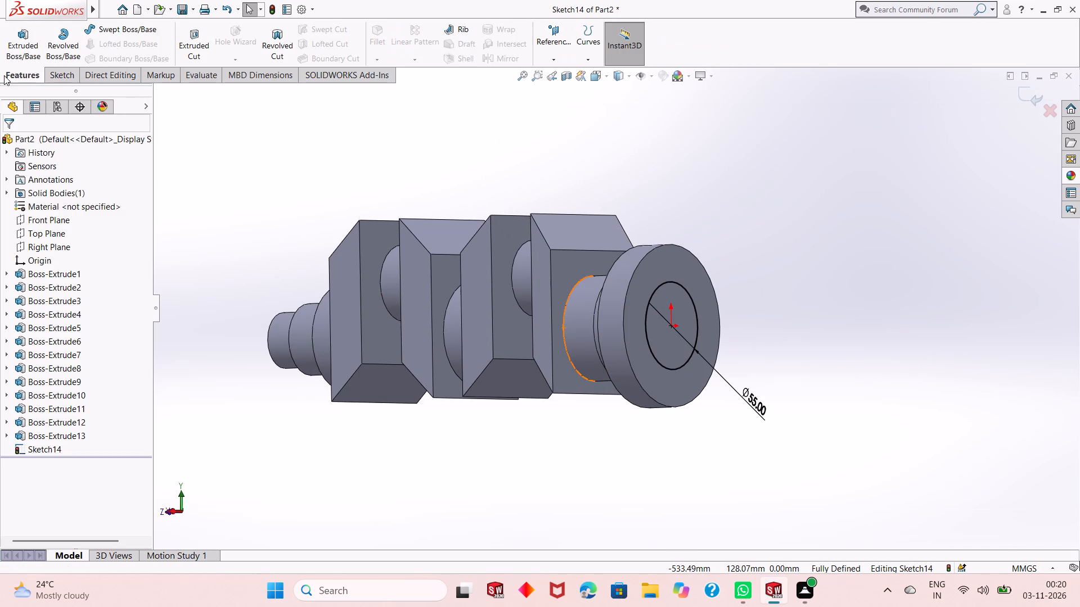
click(14, 58)
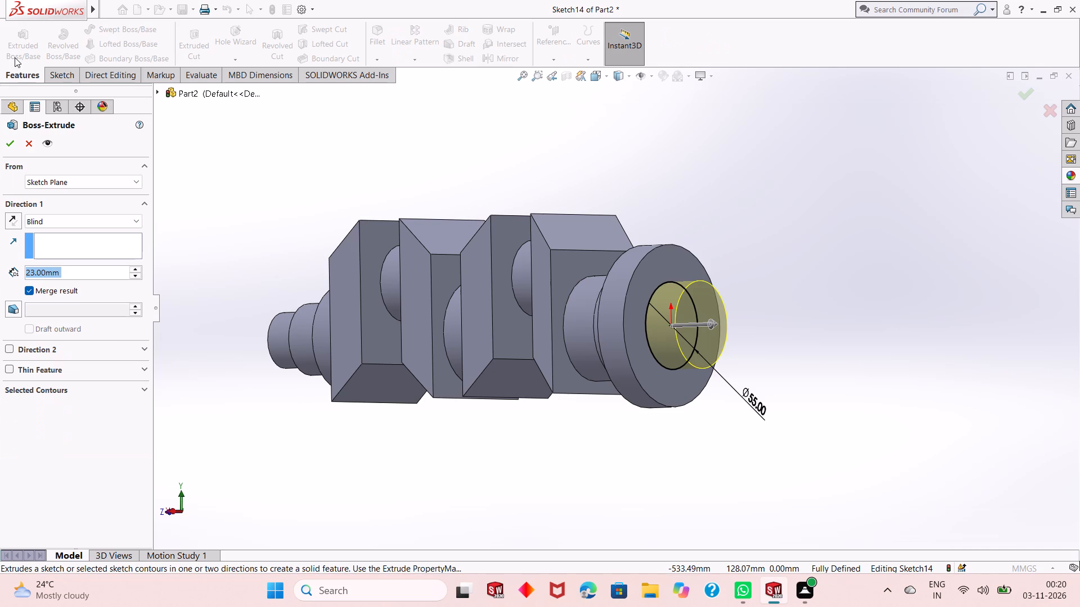
text(12)
key(Return)
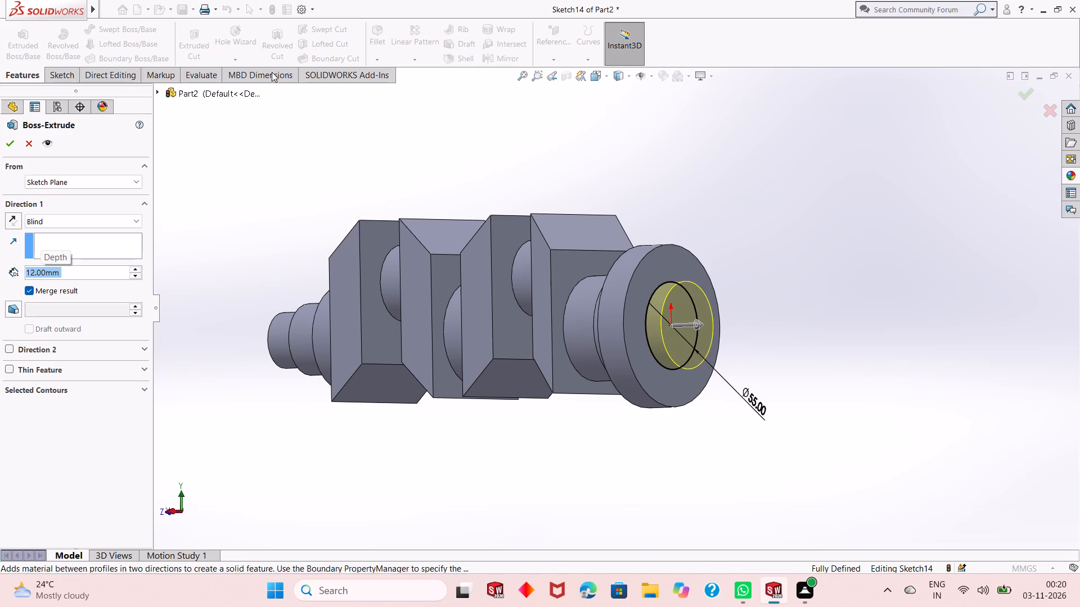
middle_drag(582, 251, 613, 270)
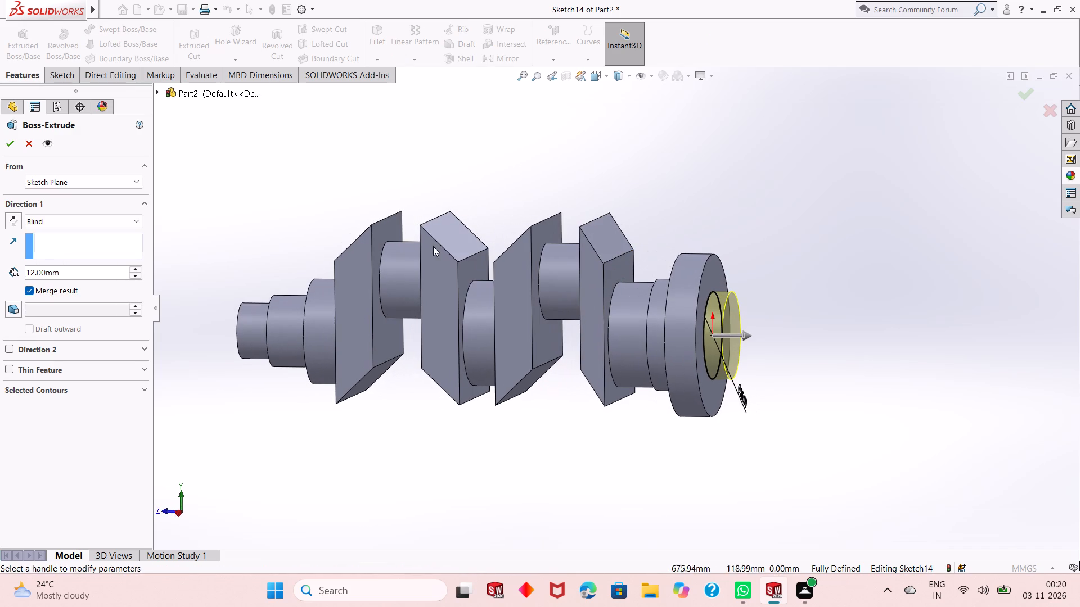
click(6, 149)
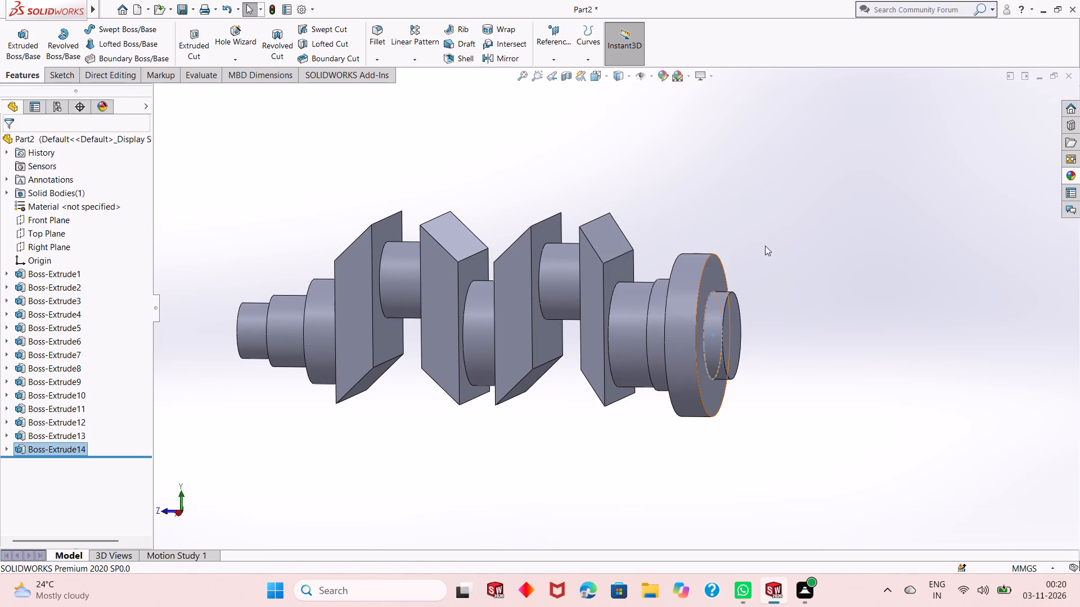
click(766, 246)
Examine the whole crankshaft from several angles, including its stepped end, slanted blocks and flange end.
scroll(691, 339, up, 1)
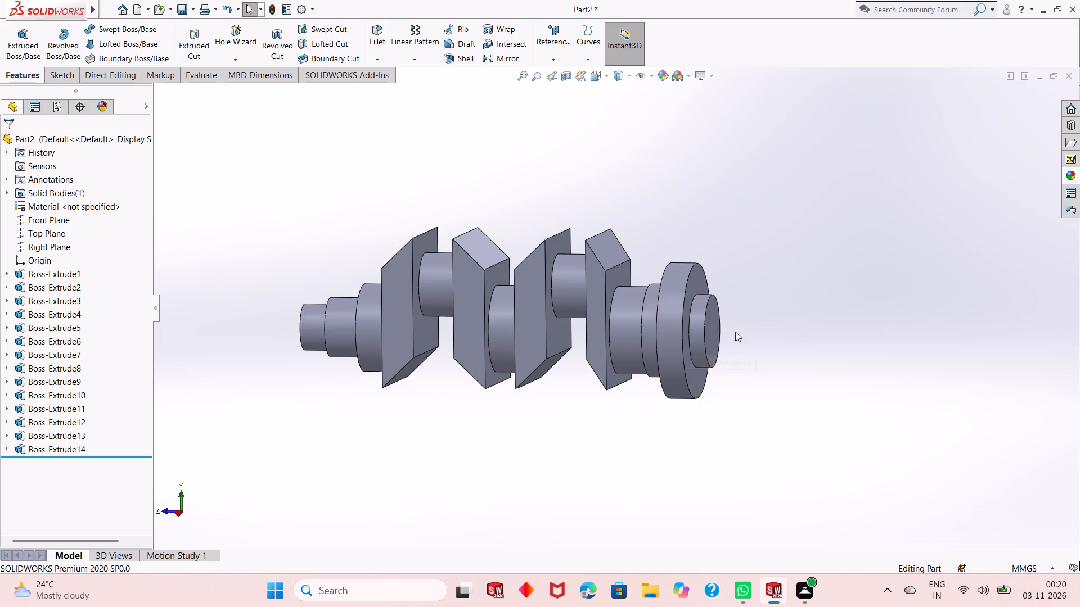
middle_drag(757, 323, 775, 300)
middle_drag(775, 298, 779, 330)
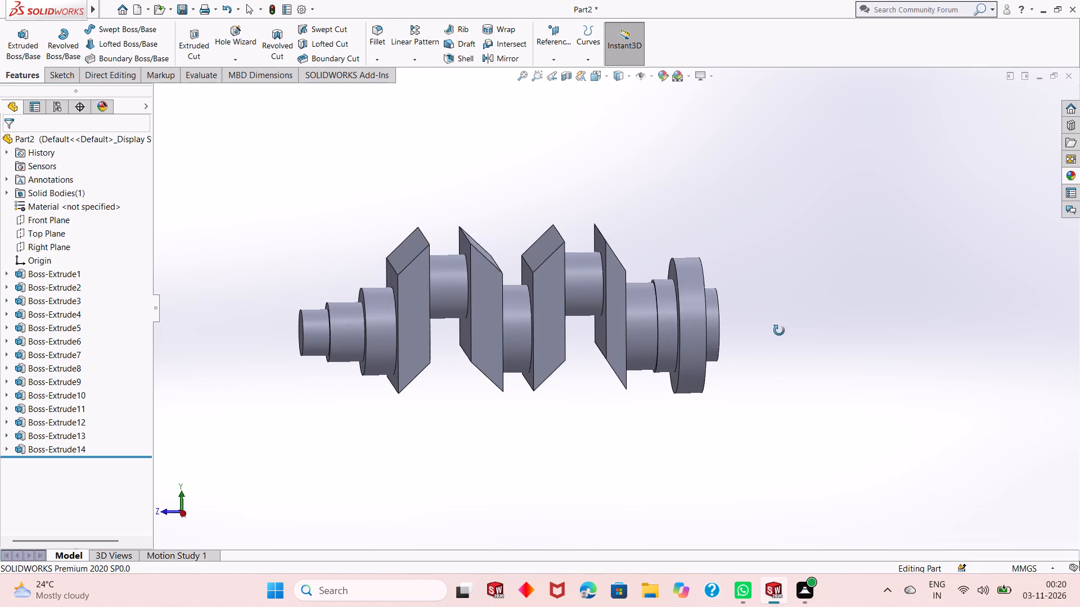
middle_drag(779, 330, 779, 340)
middle_drag(779, 340, 803, 388)
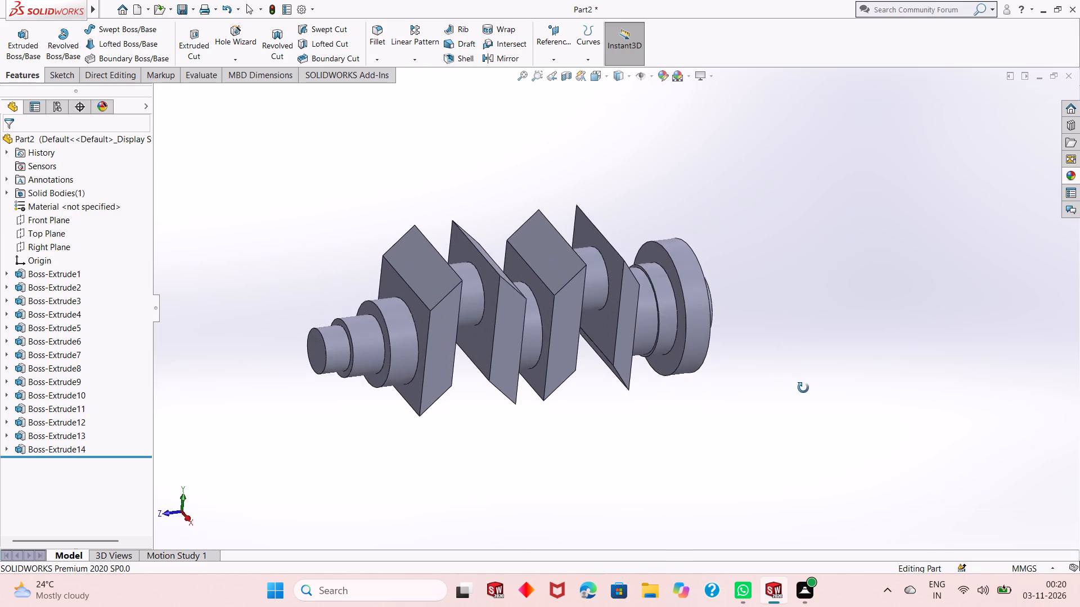
middle_drag(803, 388, 803, 403)
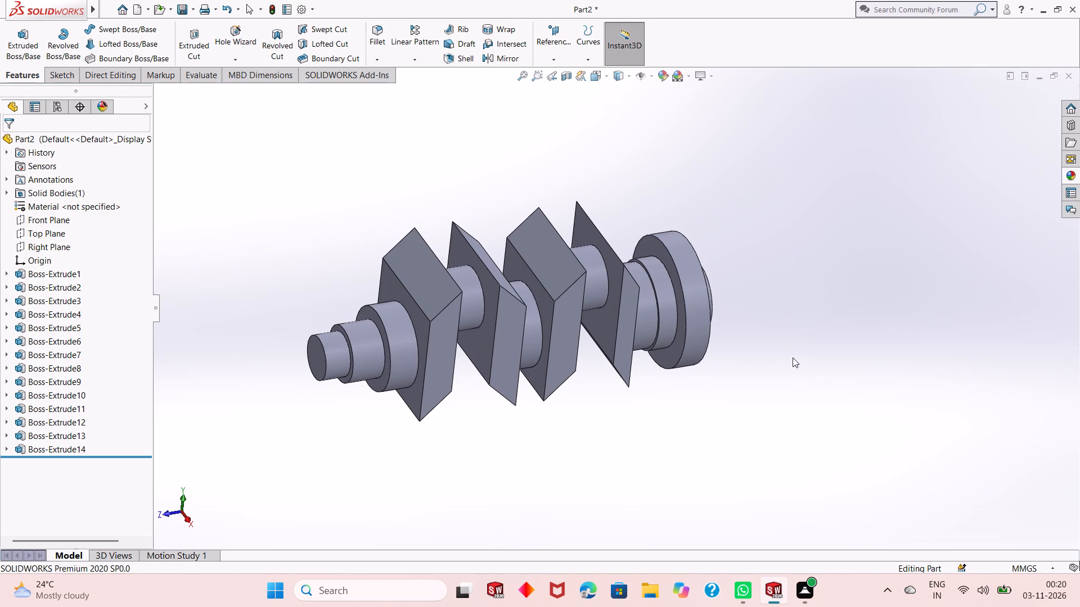
middle_drag(723, 290, 714, 315)
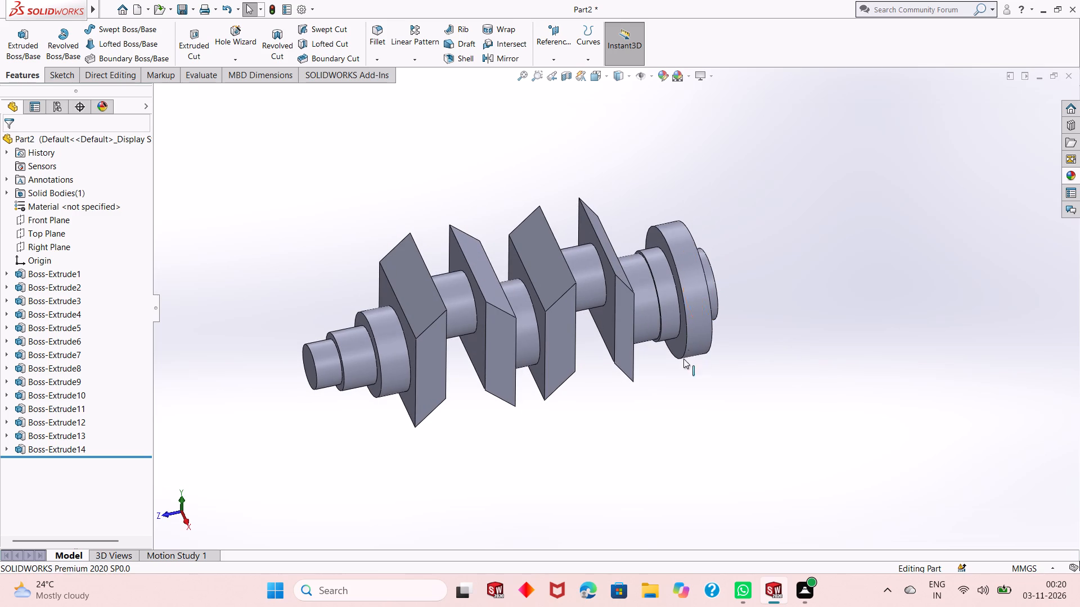
scroll(475, 292, down, 3)
scroll(592, 345, up, 2)
Sketch a circle about 77 mm in diameter, centred on the origin, on the 102 mm flange's outer face around the 55 mm boss.
middle_drag(736, 393, 728, 373)
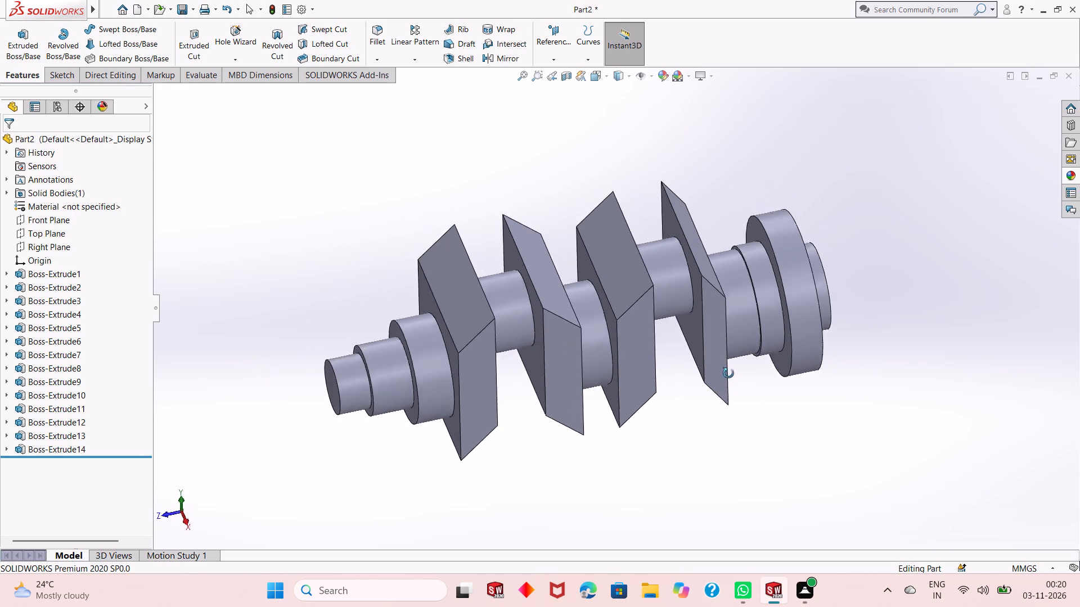
middle_drag(728, 373, 670, 311)
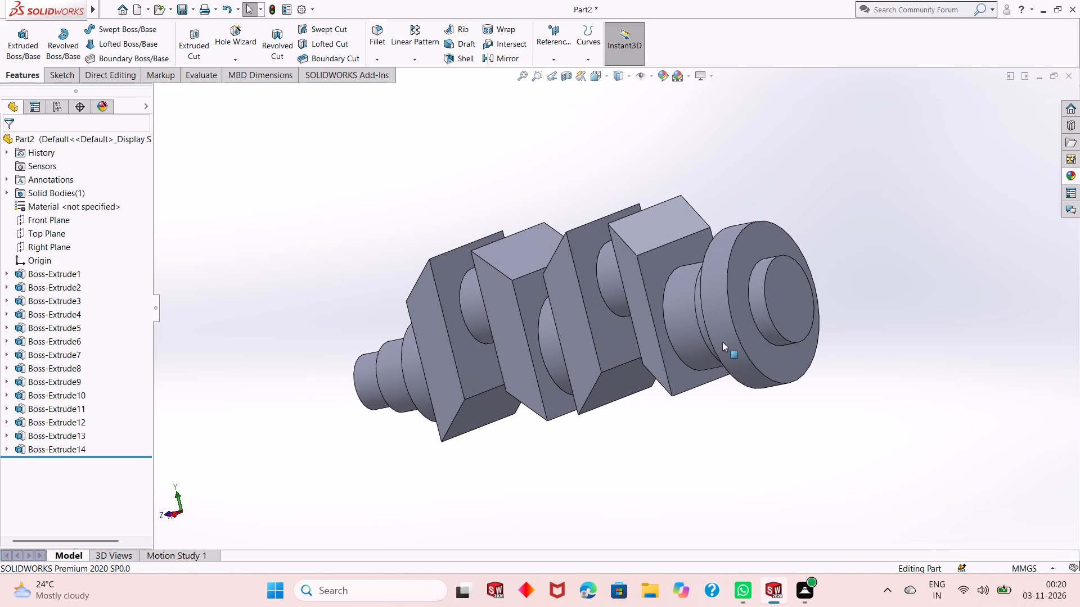
click(764, 345)
click(816, 307)
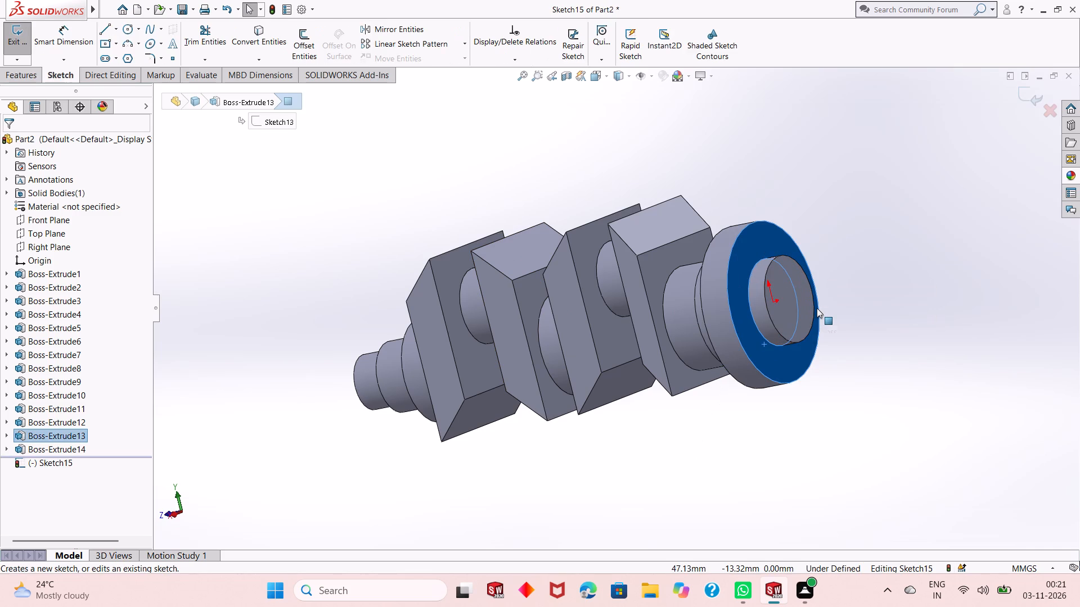
key(ctrl+8)
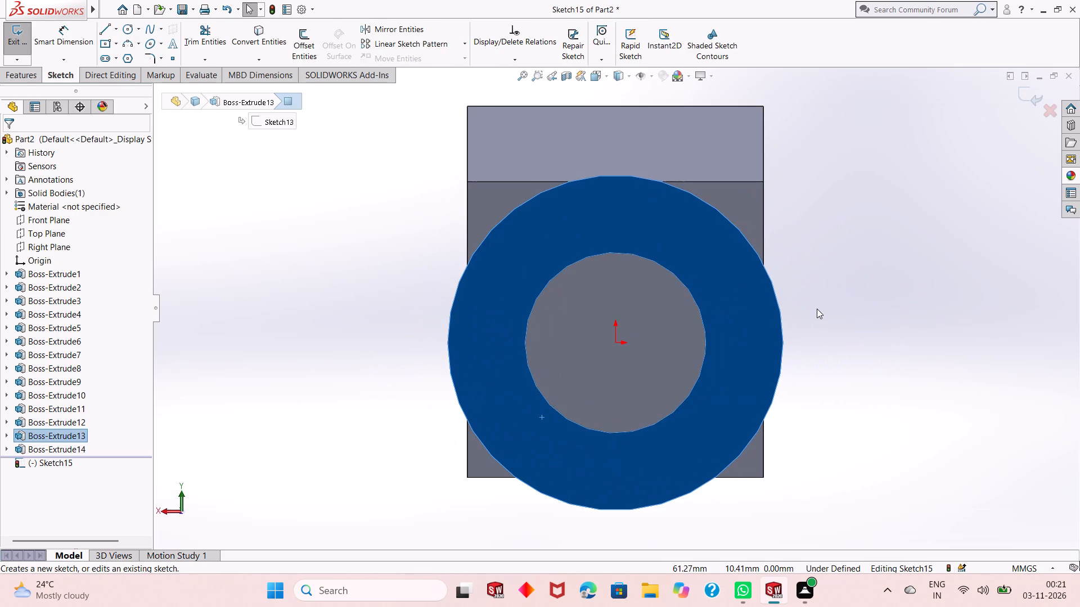
scroll(696, 361, up, 1)
click(863, 328)
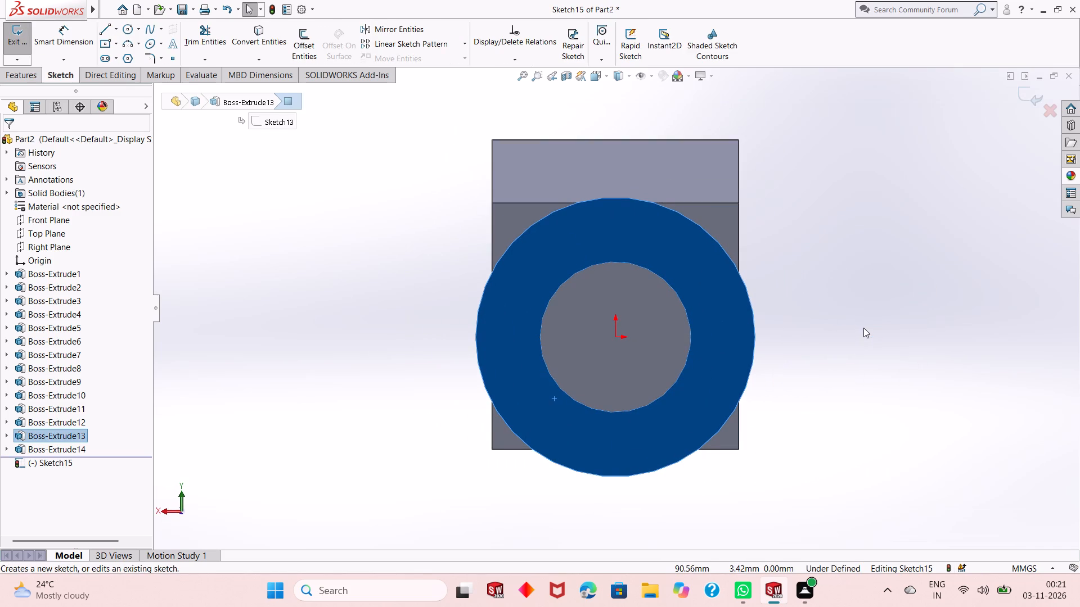
click(125, 28)
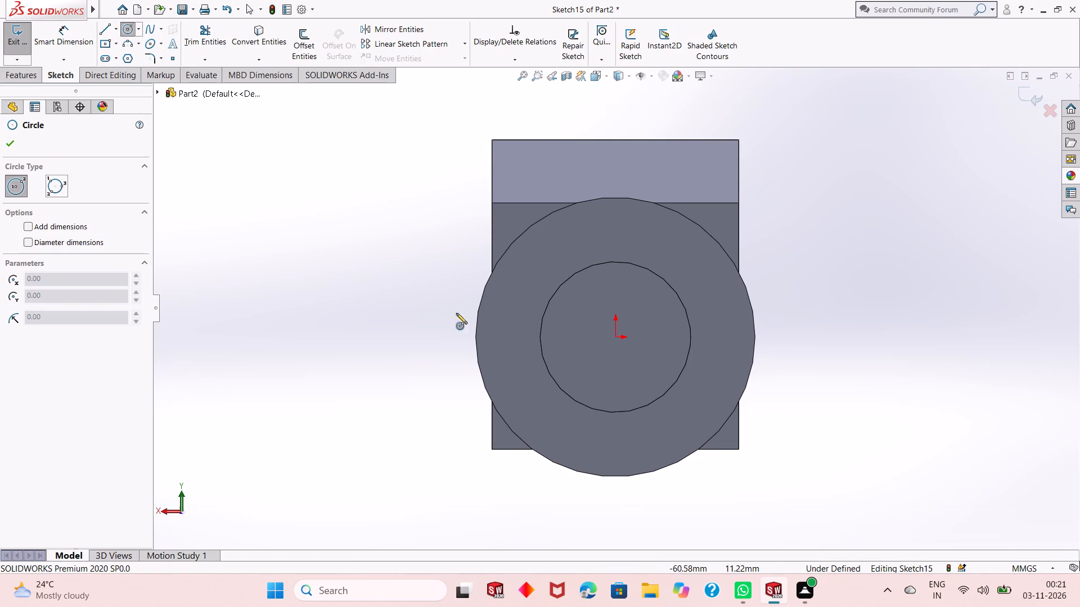
click(616, 337)
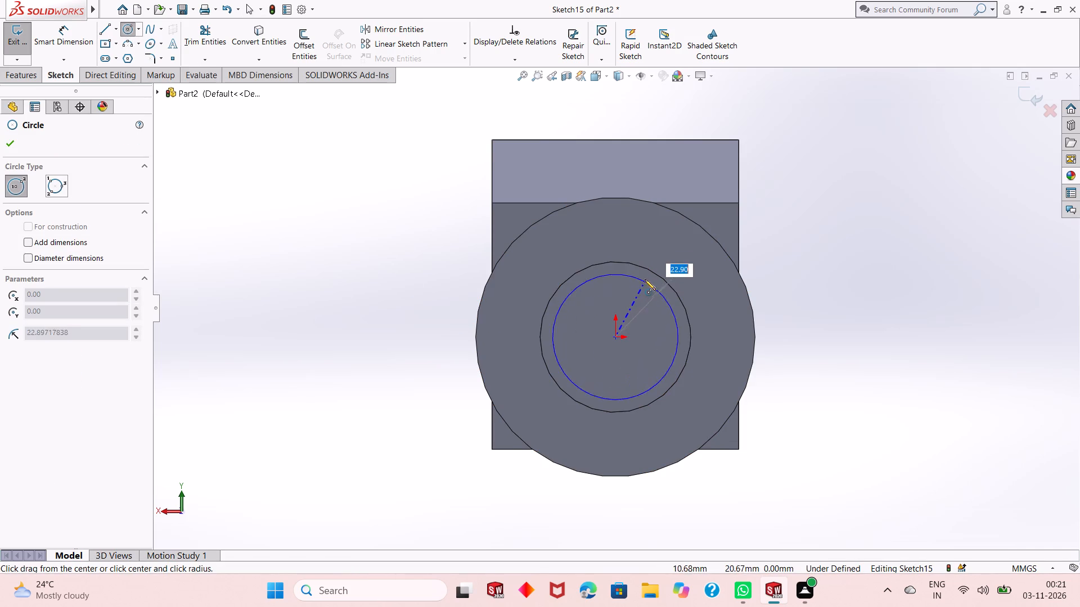
click(663, 243)
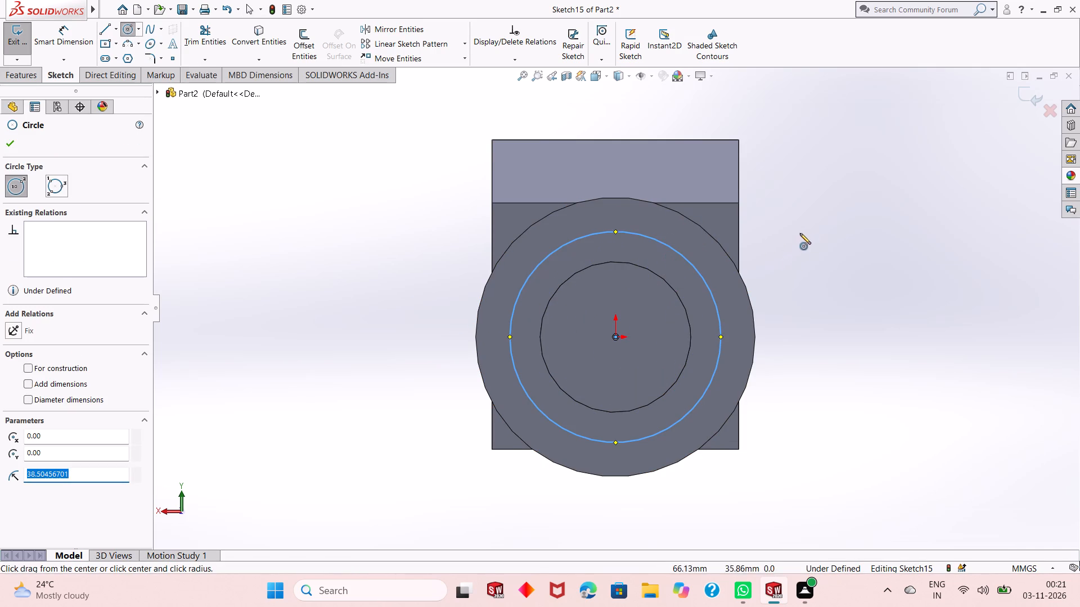
right_click(803, 228)
click(818, 239)
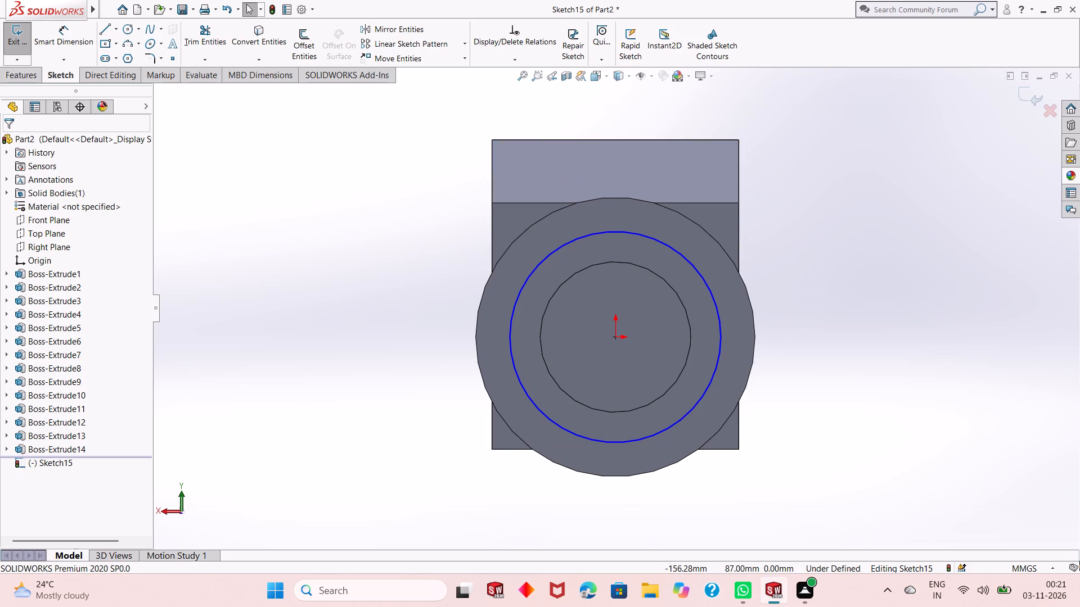
Dimension the new circle's diameter as 85 mm.
click(72, 34)
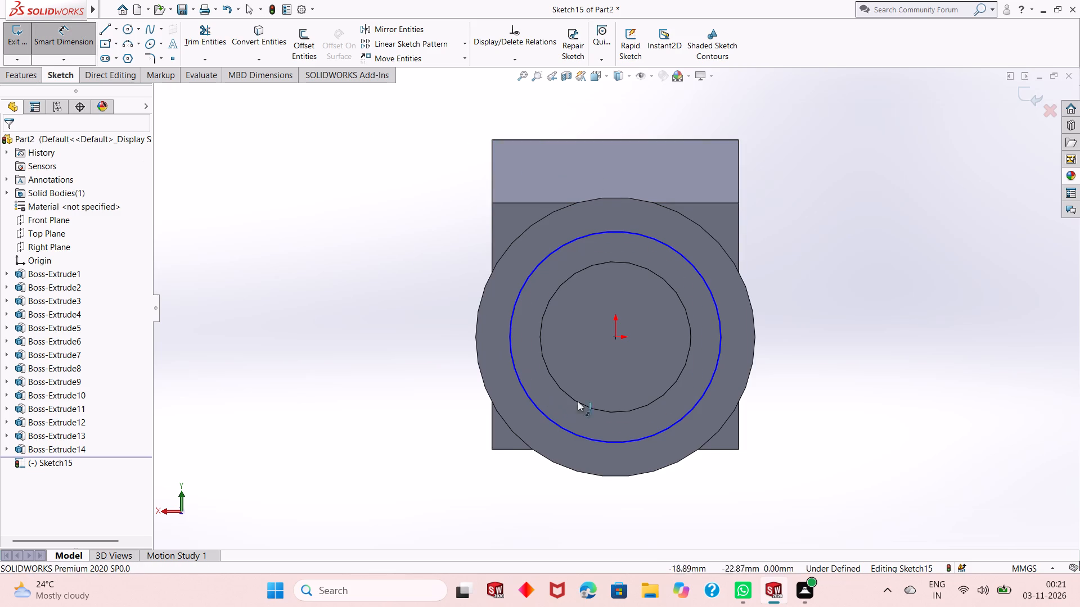
click(697, 404)
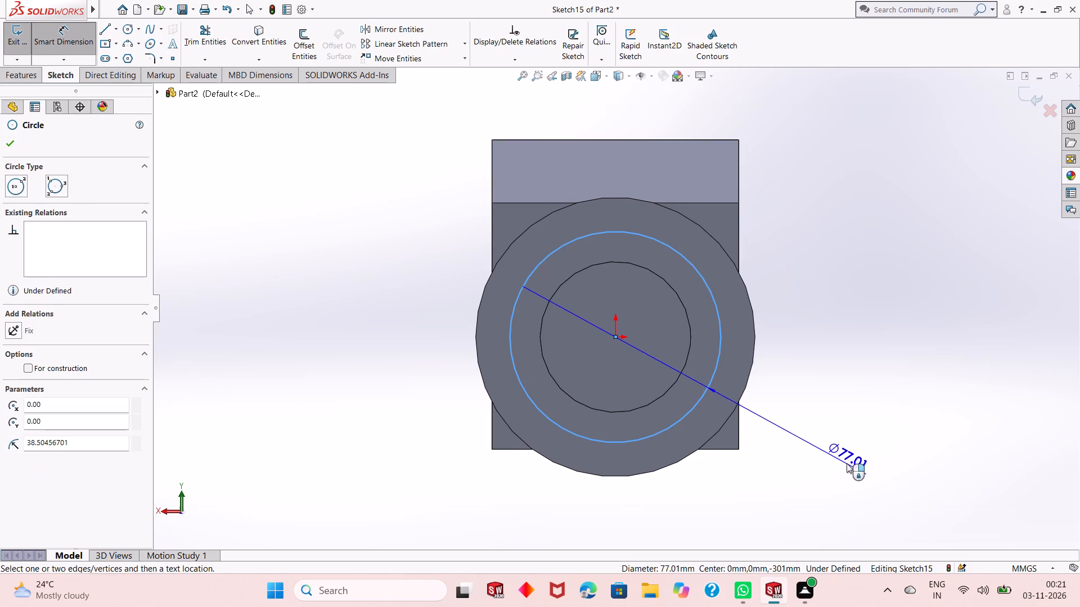
click(856, 468)
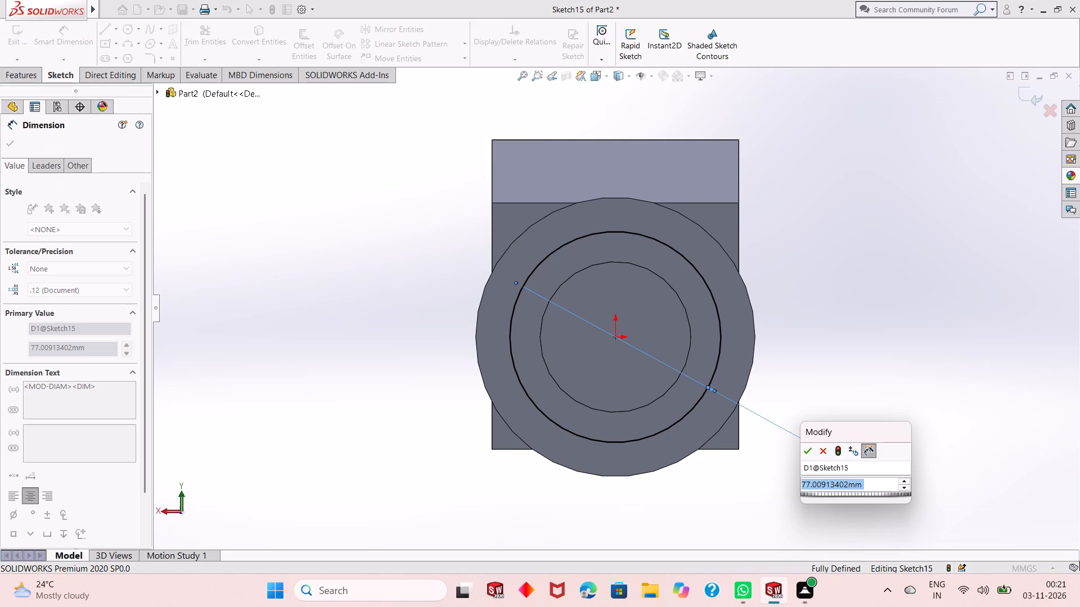
text(85)
key(Return)
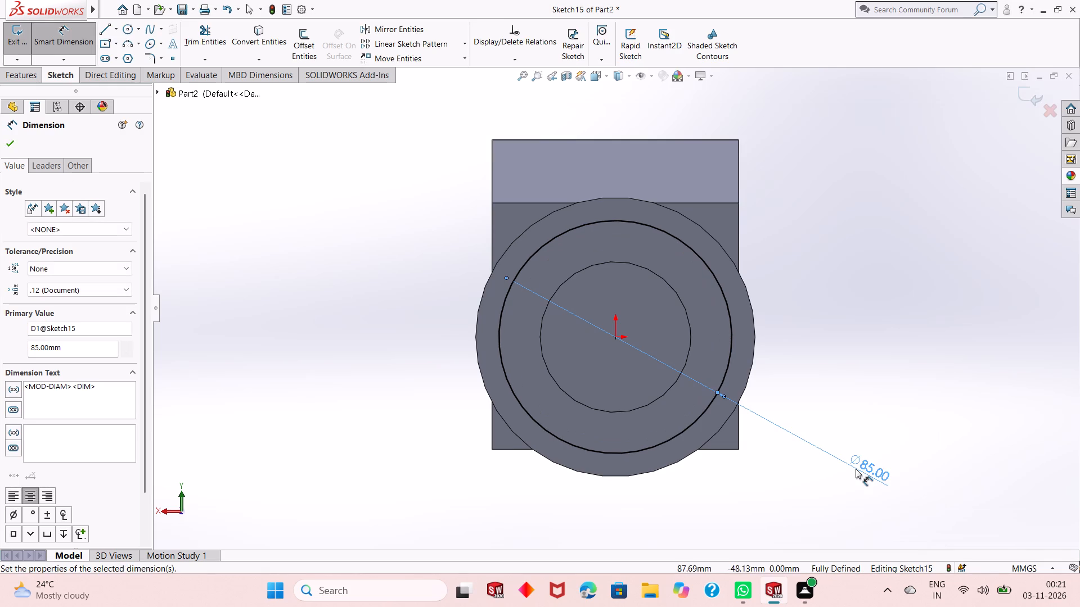
right_click(820, 170)
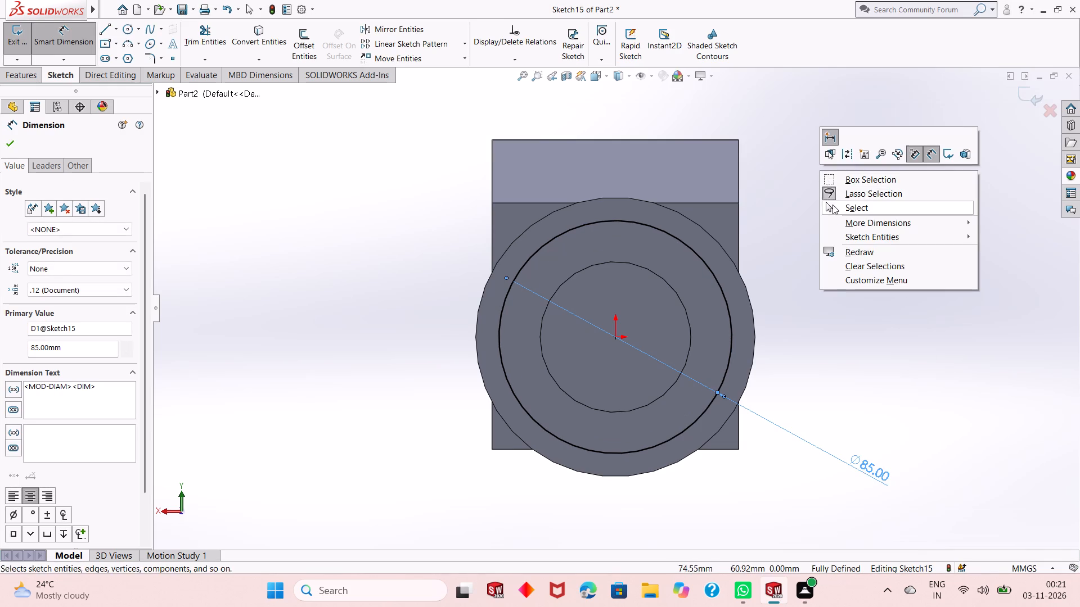
click(832, 206)
Convert the 85 mm circle to construction geometry.
click(713, 274)
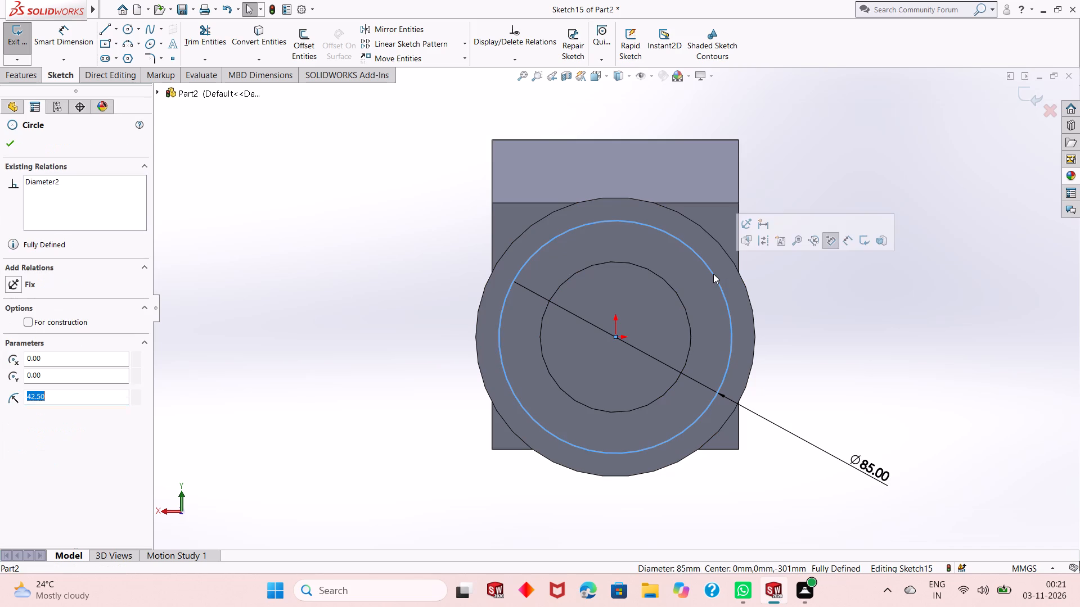
click(766, 241)
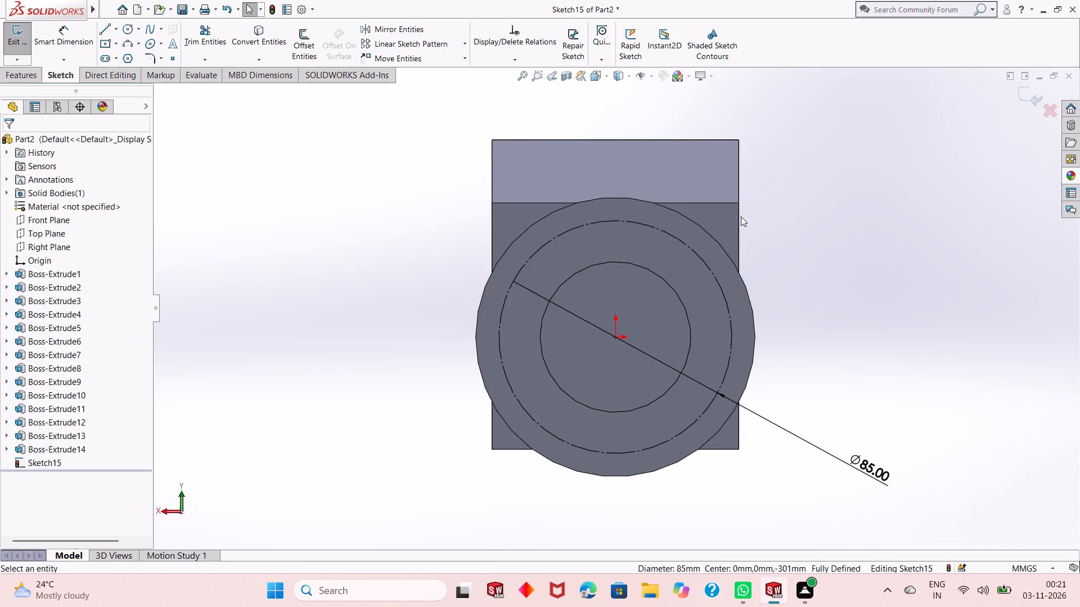
Sketch a small circle about 13 mm in diameter, centred on the top quadrant point of the 85 mm construction circle.
click(127, 33)
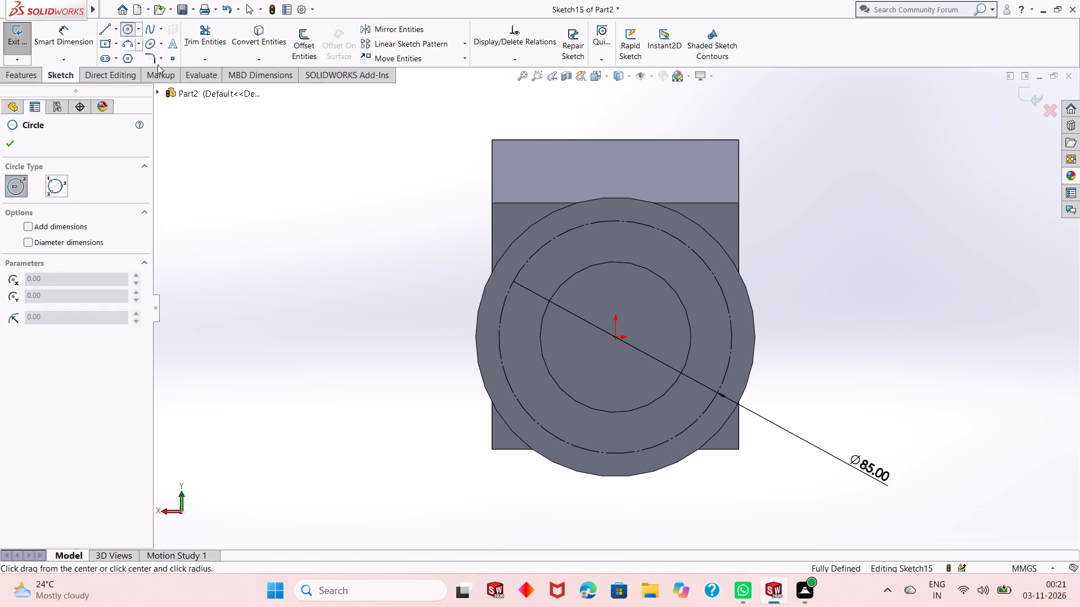
click(617, 221)
click(627, 234)
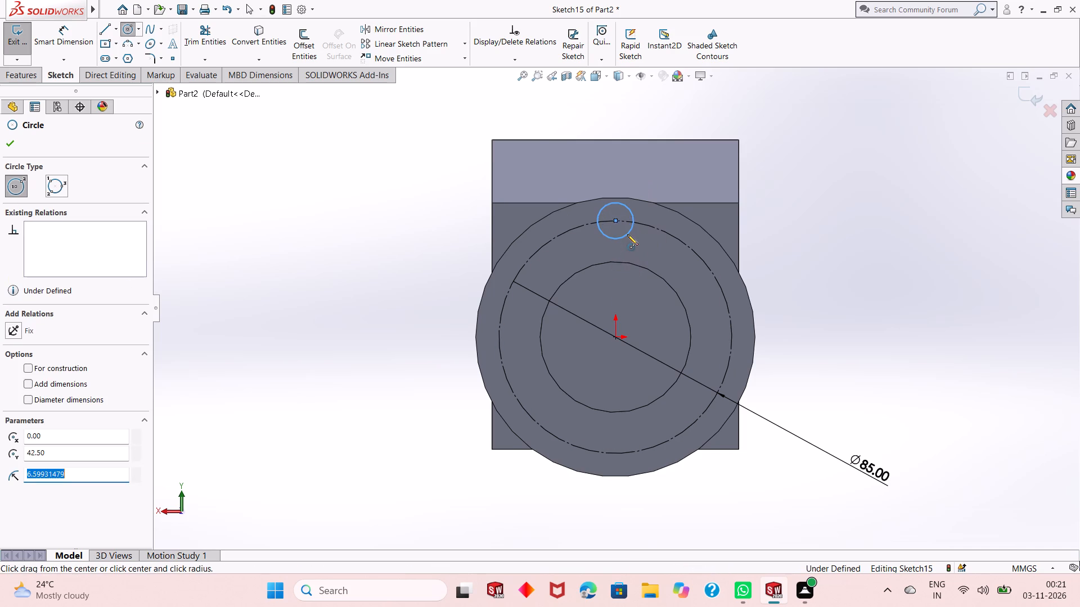
right_click(826, 218)
click(848, 223)
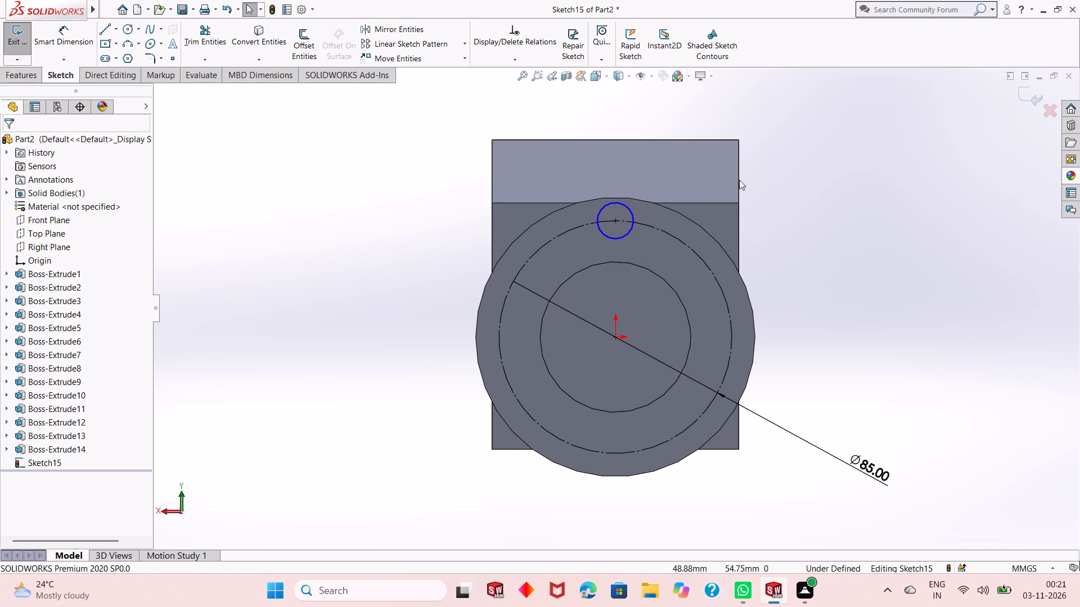
Dimension the small circle's diameter as 8 mm.
click(36, 81)
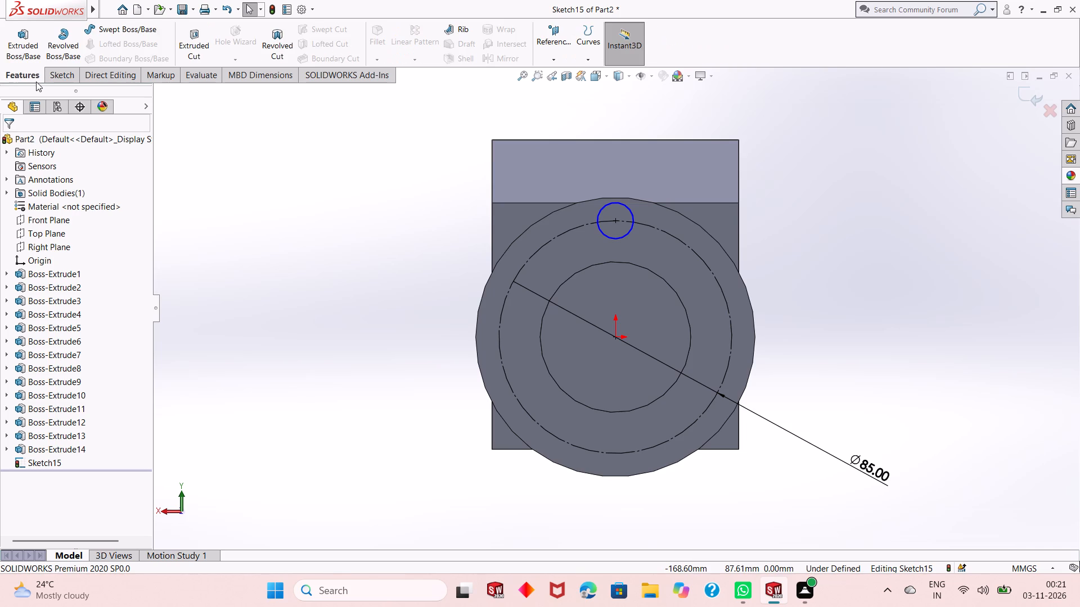
click(80, 70)
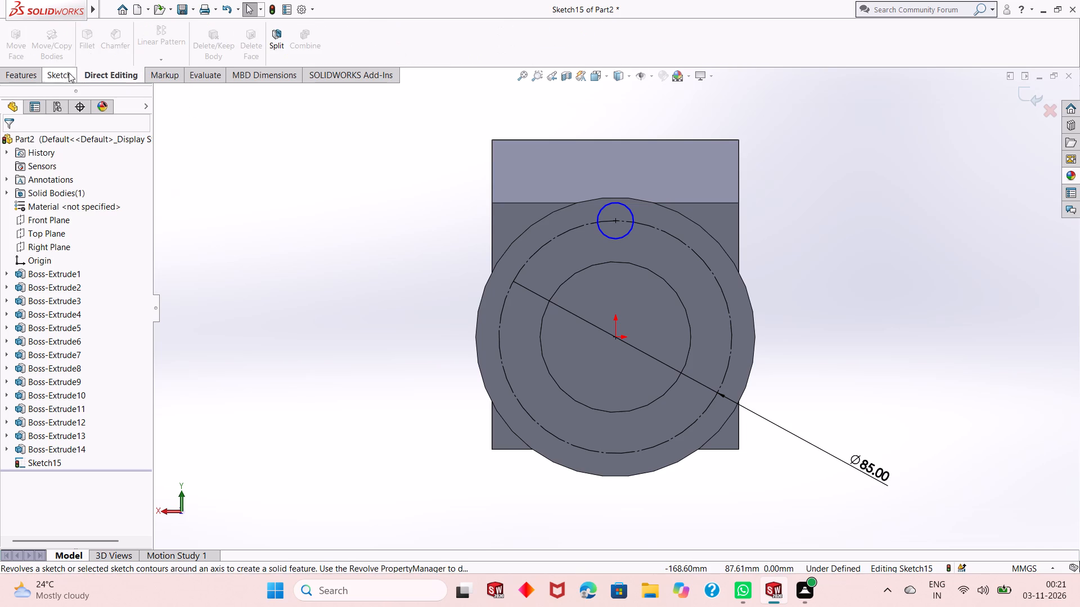
click(61, 75)
click(67, 42)
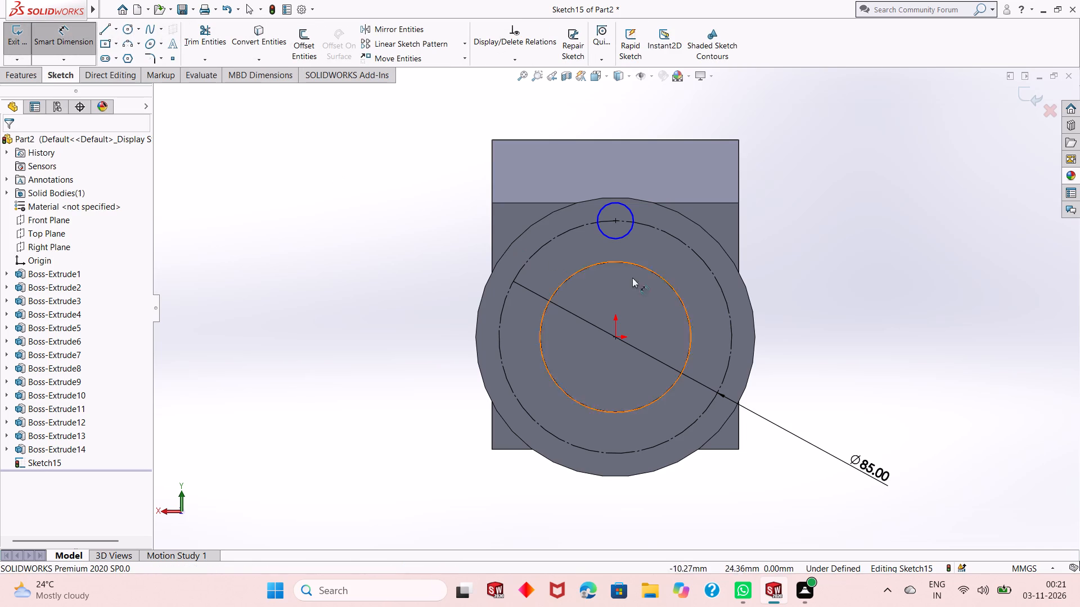
click(633, 230)
click(396, 256)
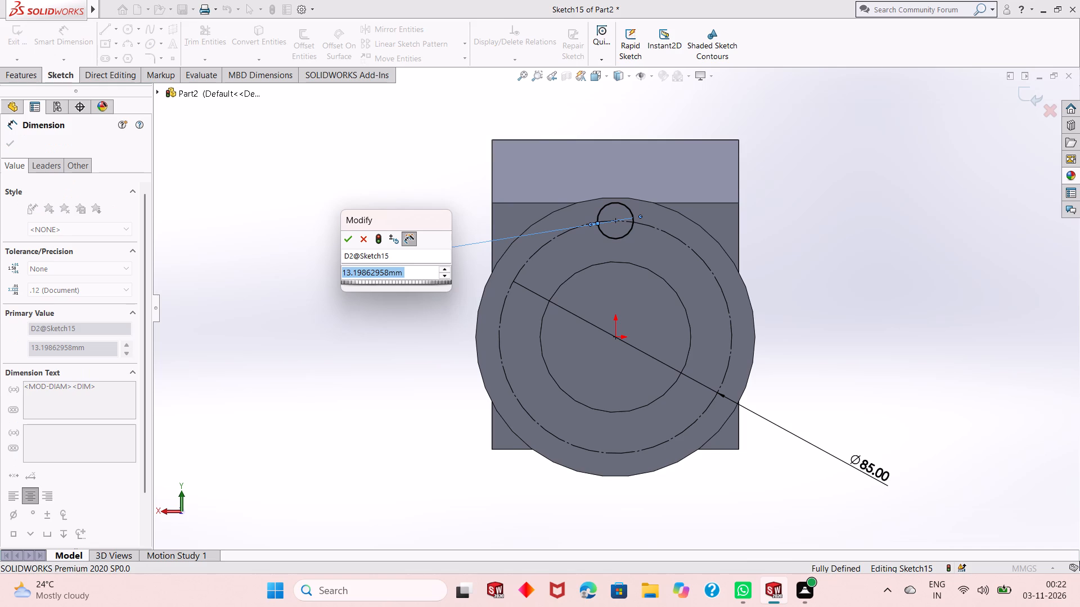
key(8)
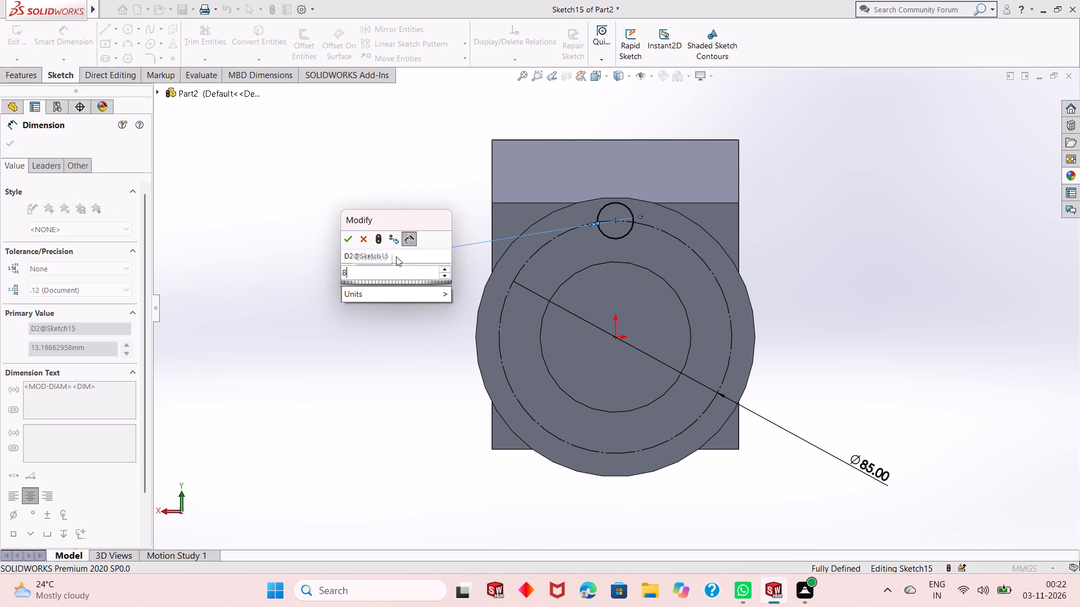
key(Return)
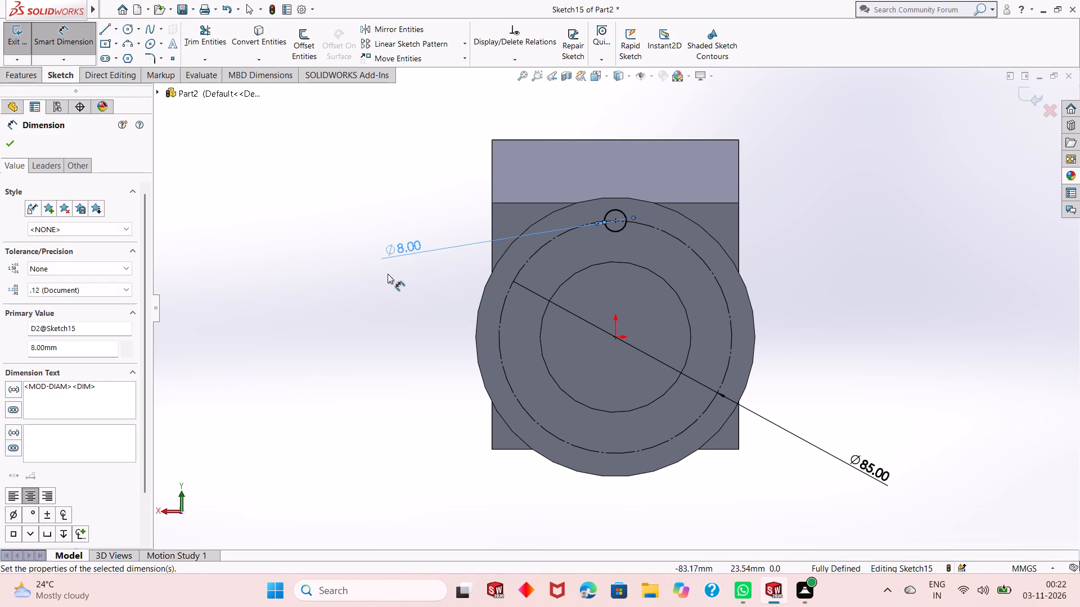
right_click(388, 274)
click(399, 311)
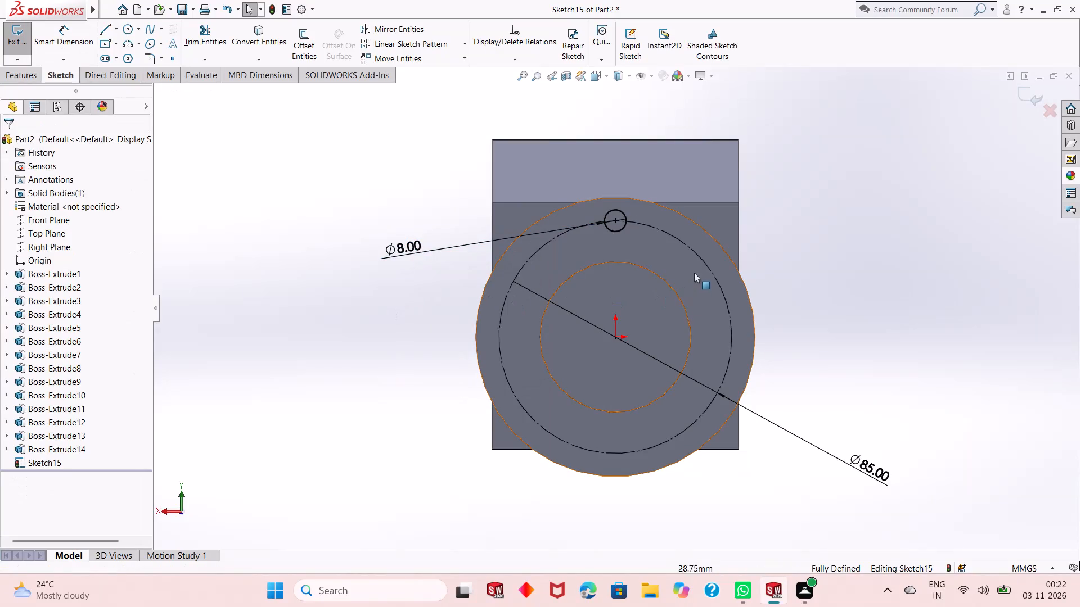
Circular-pattern the 8 mm circle around the flange centre with 6 equally spaced instances over 360 degrees.
scroll(656, 256, down, 1)
scroll(604, 278, up, 1)
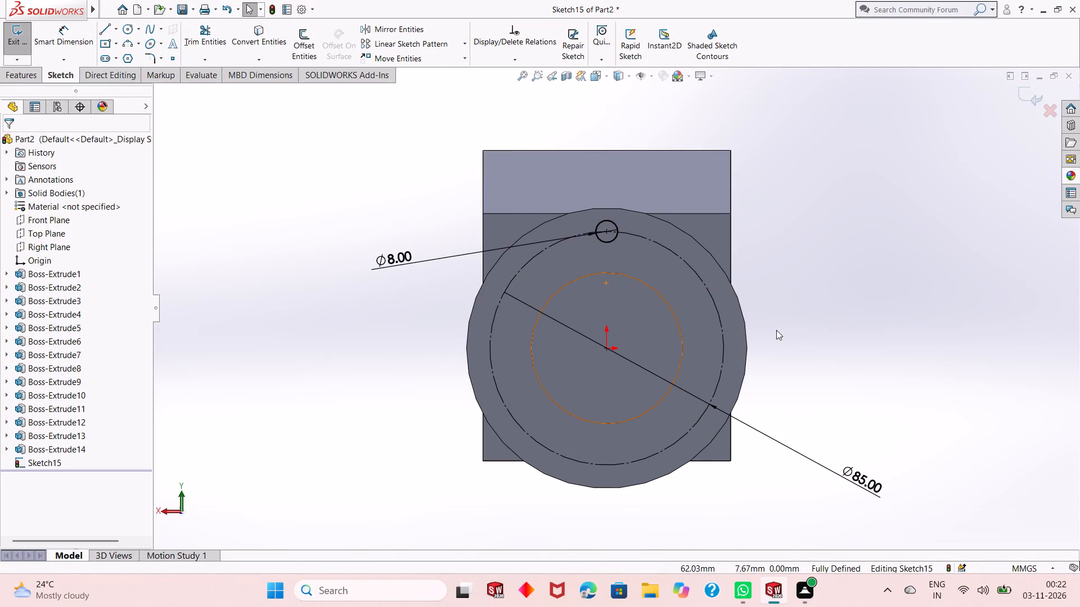
middle_drag(777, 381, 779, 383)
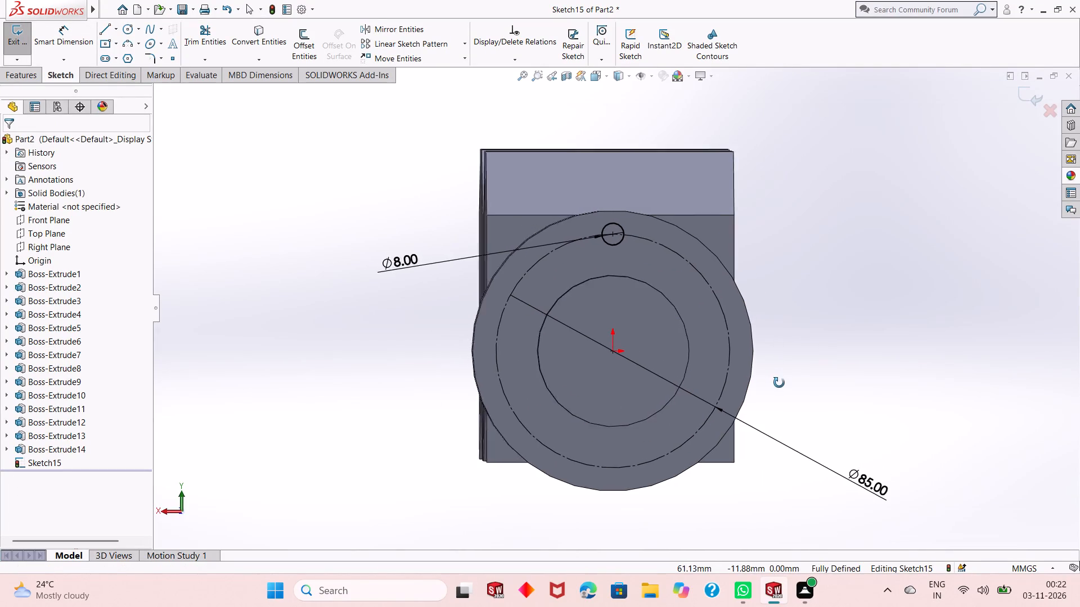
middle_drag(779, 383, 912, 359)
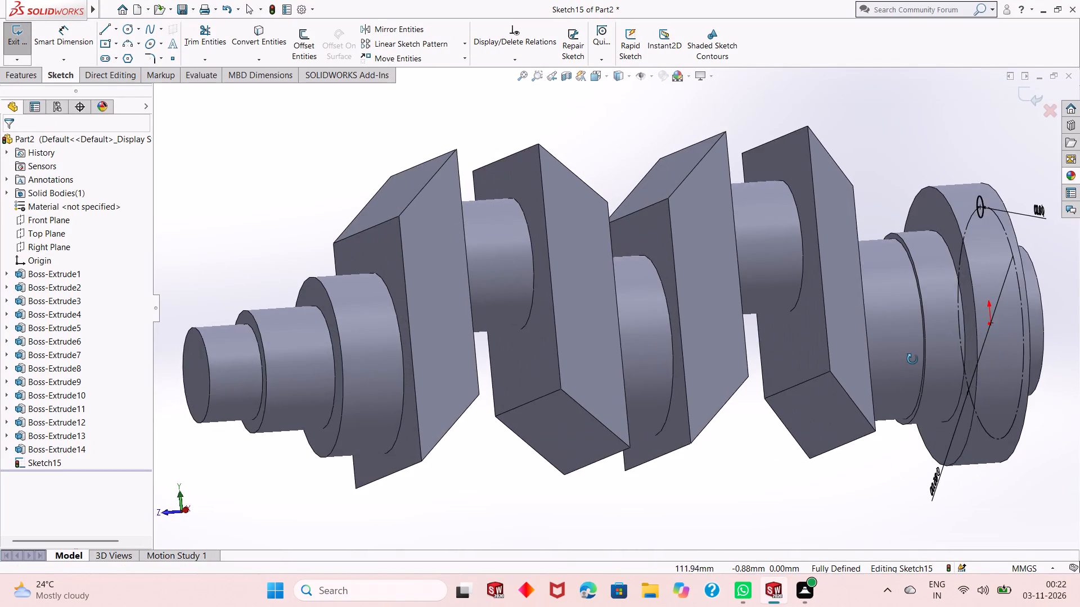
middle_drag(912, 359, 802, 382)
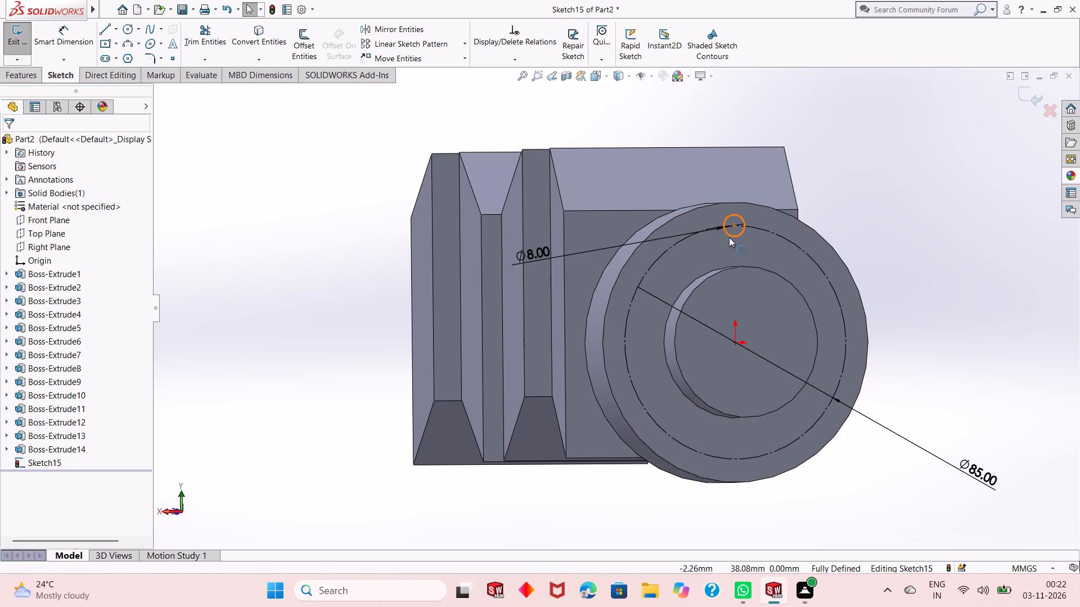
click(729, 237)
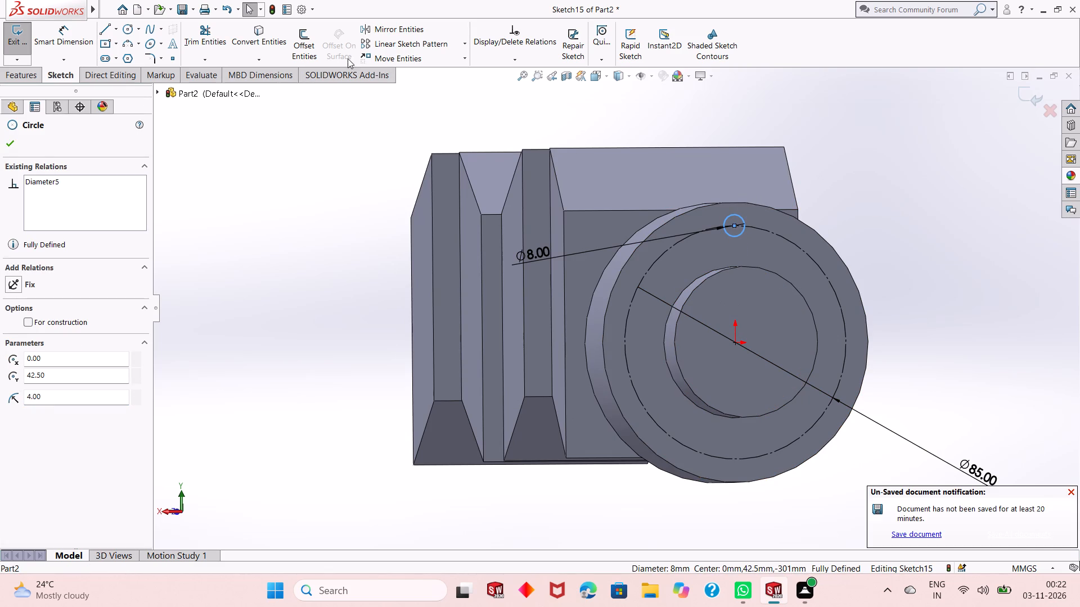
click(467, 44)
click(466, 71)
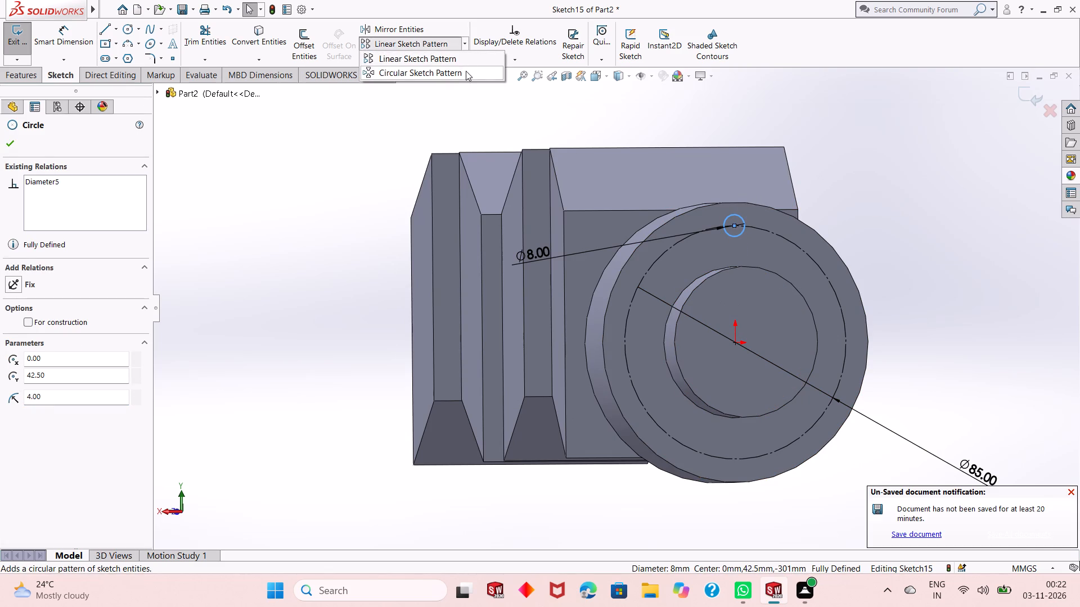
double_click(69, 313)
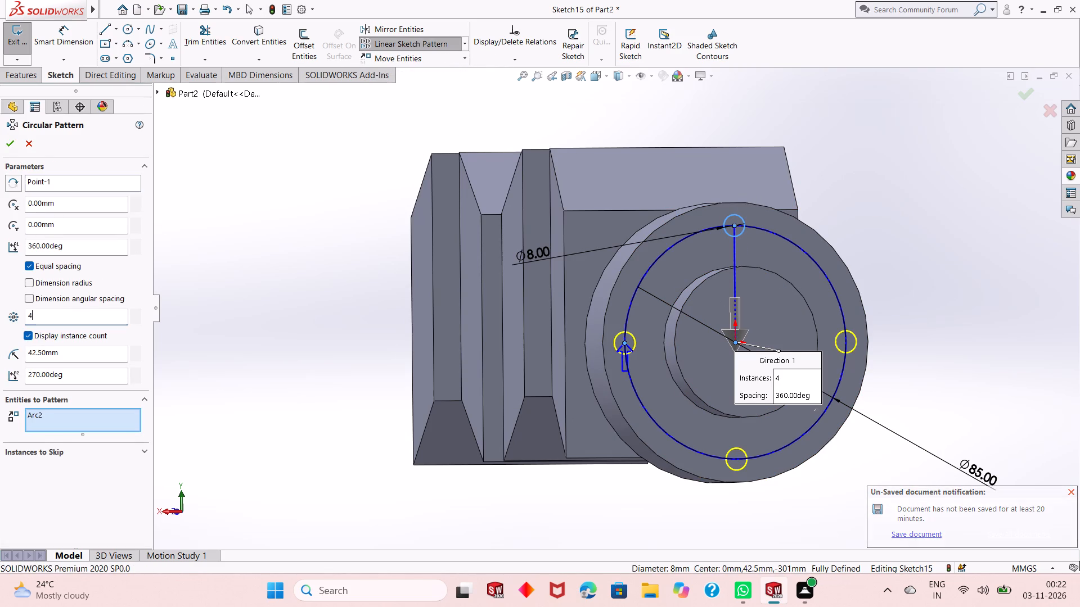
click(69, 314)
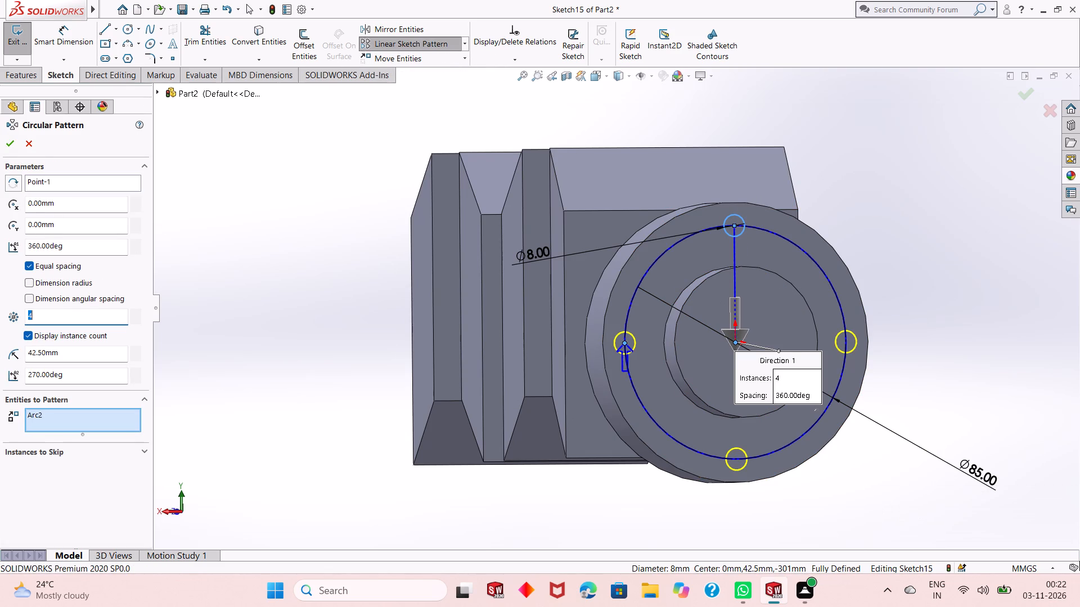
key(6)
key(Return)
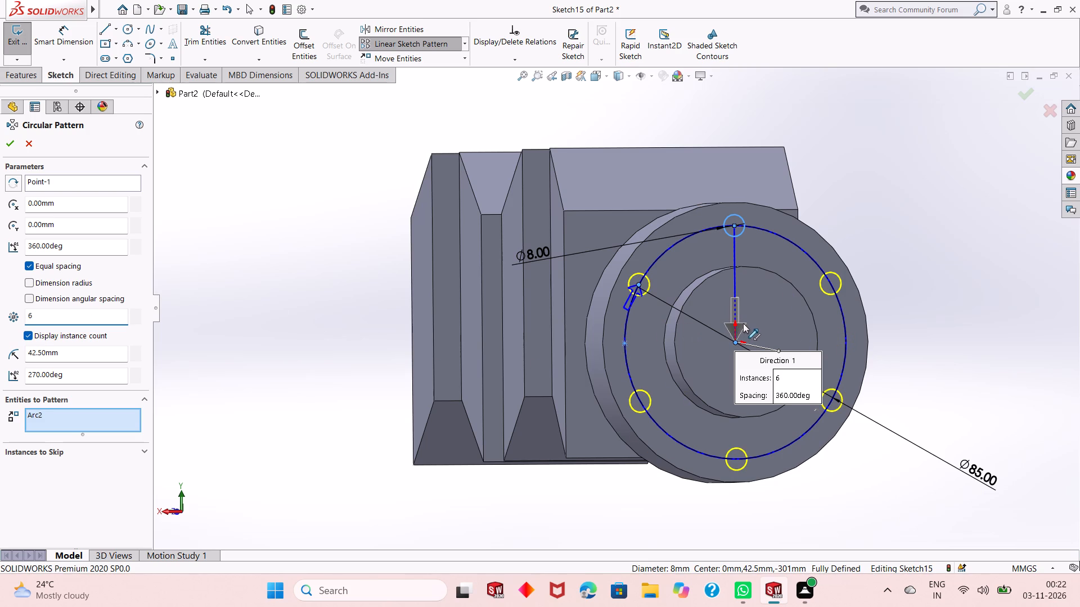
scroll(743, 323, down, 2)
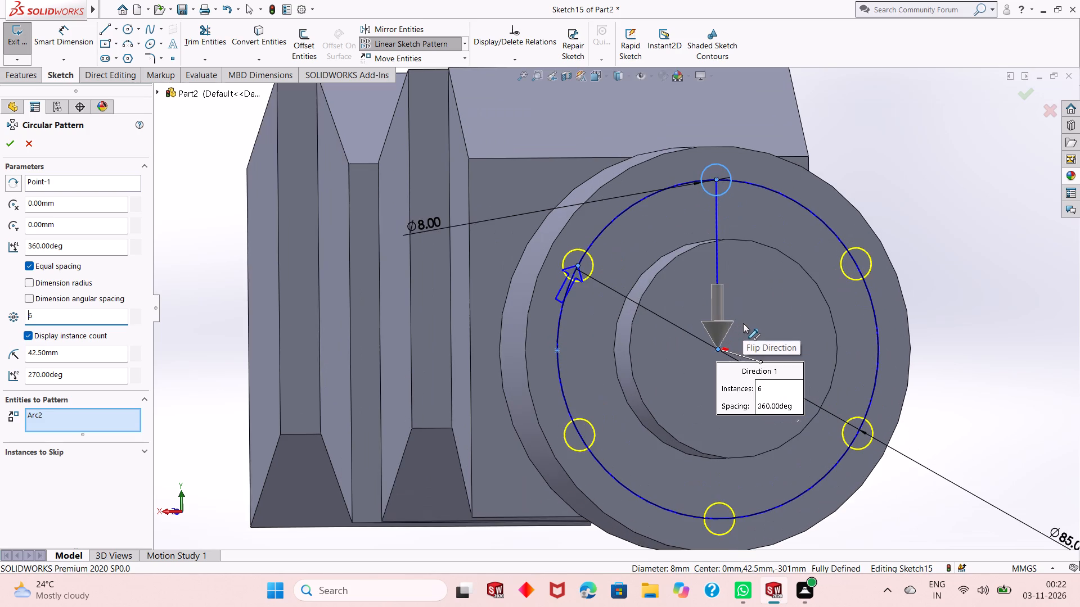
scroll(743, 323, up, 1)
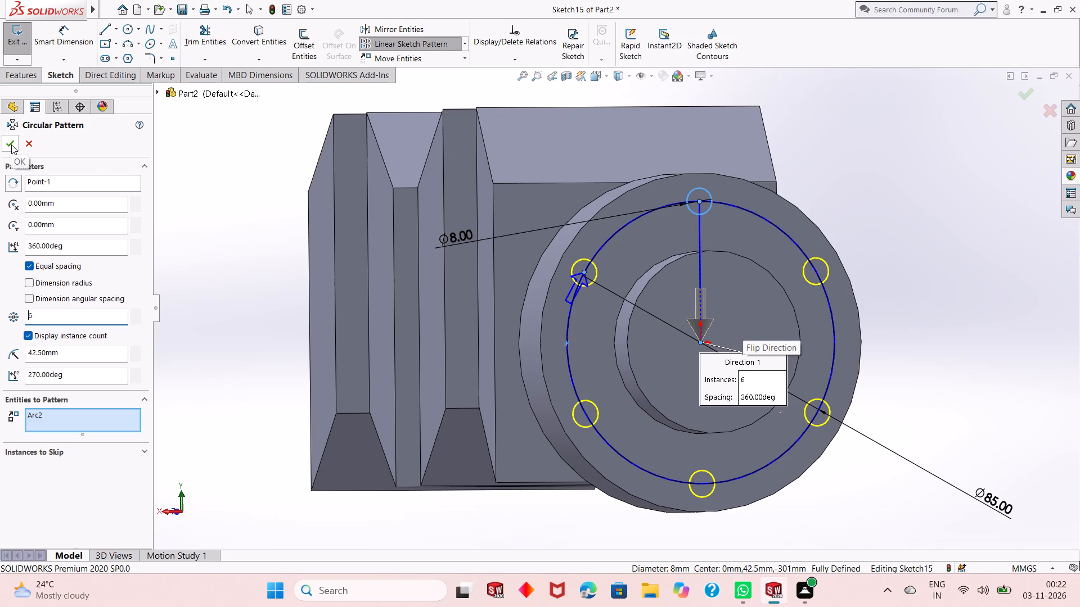
click(11, 144)
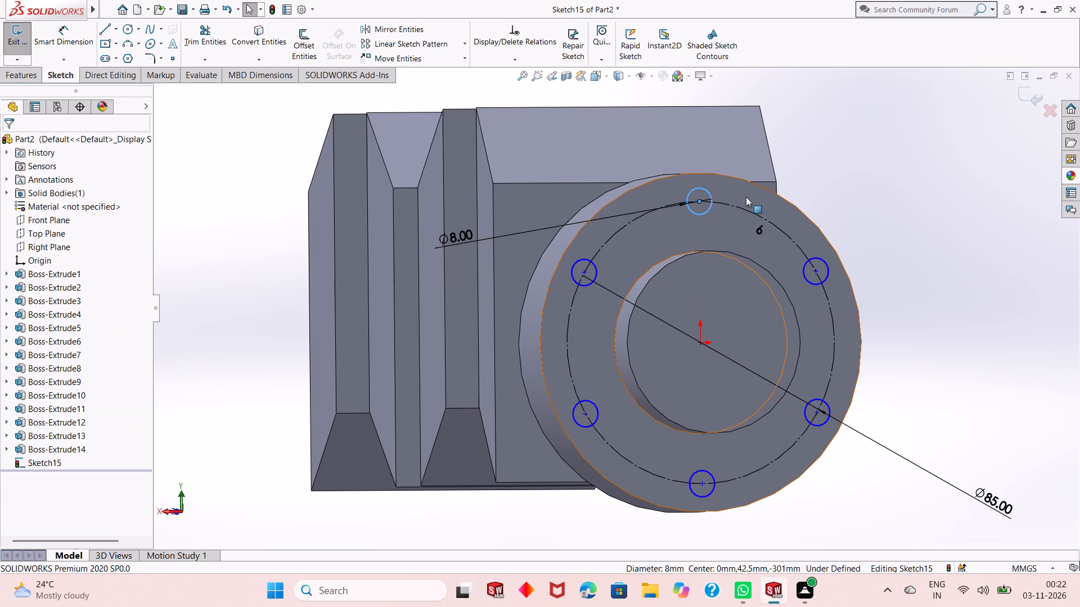
click(820, 193)
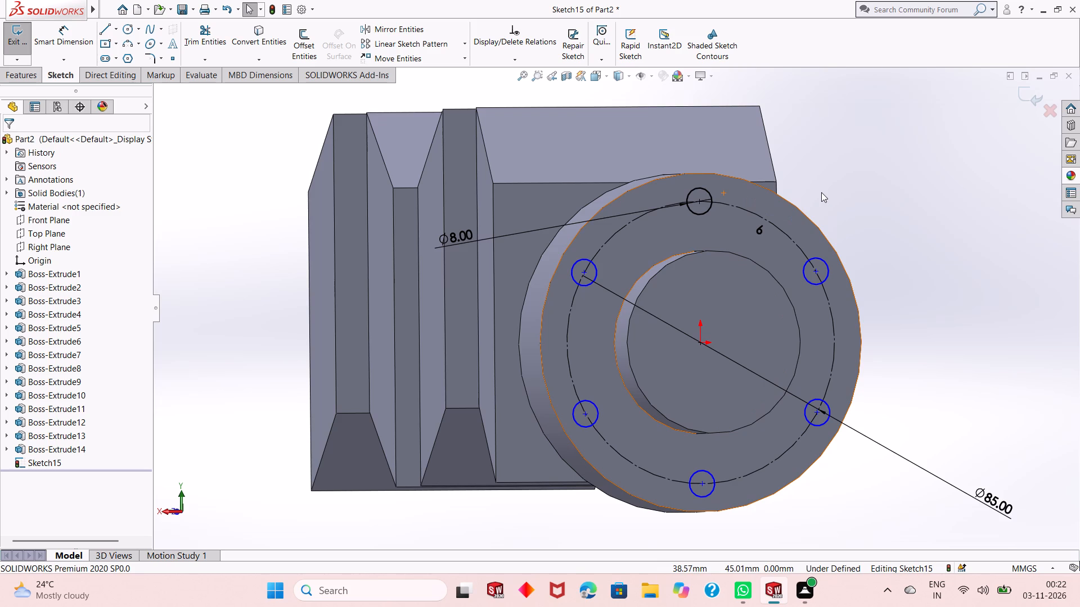
Make the centres of the two patterned circles adjacent to the top one coincident with the 85 mm construction circle.
click(813, 271)
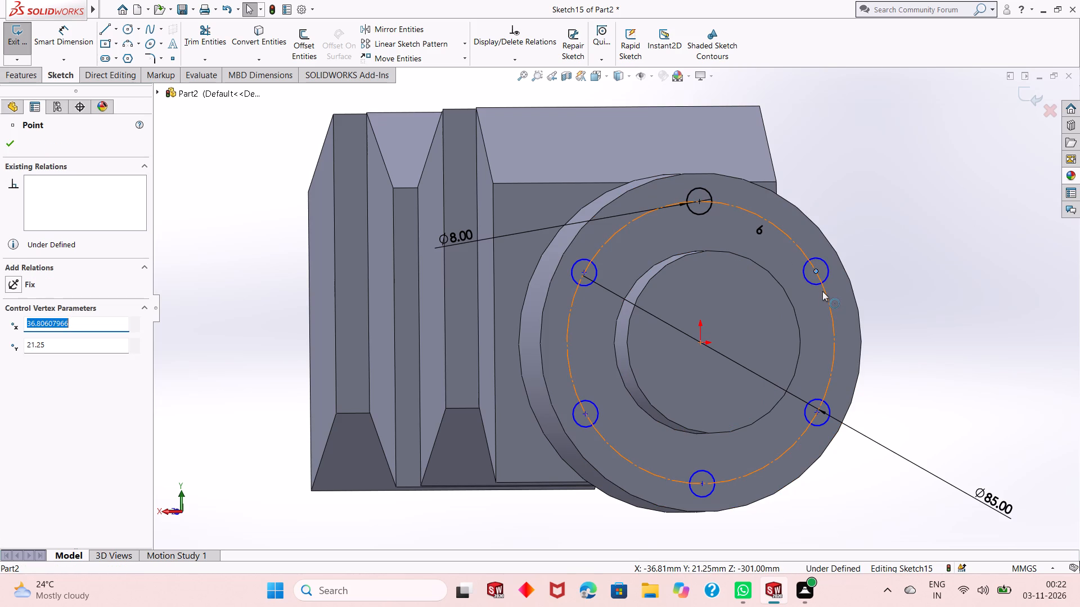
ctrl+click(822, 291)
click(877, 243)
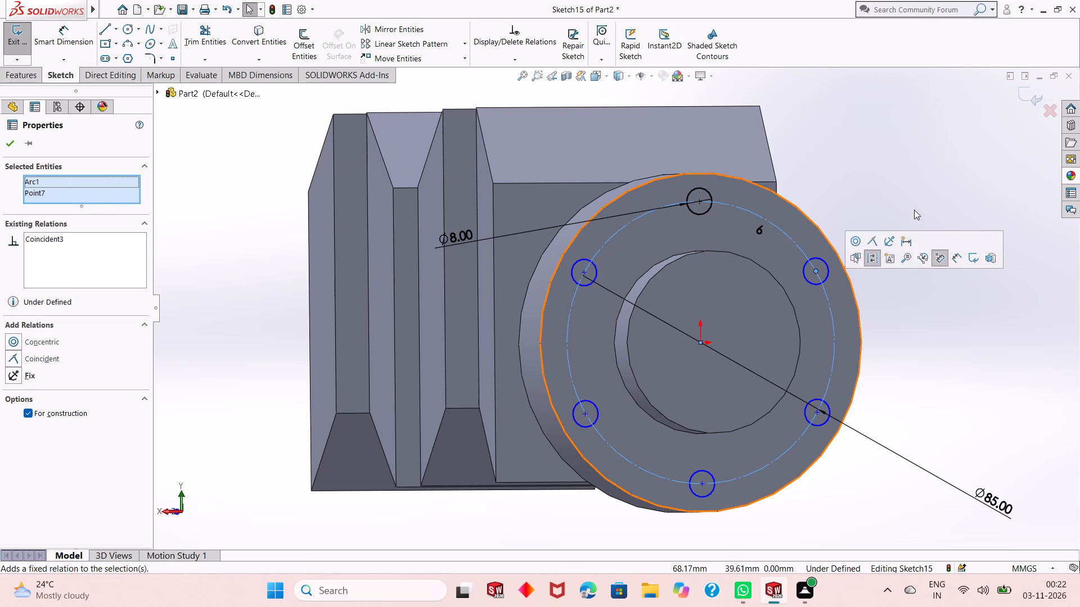
click(916, 209)
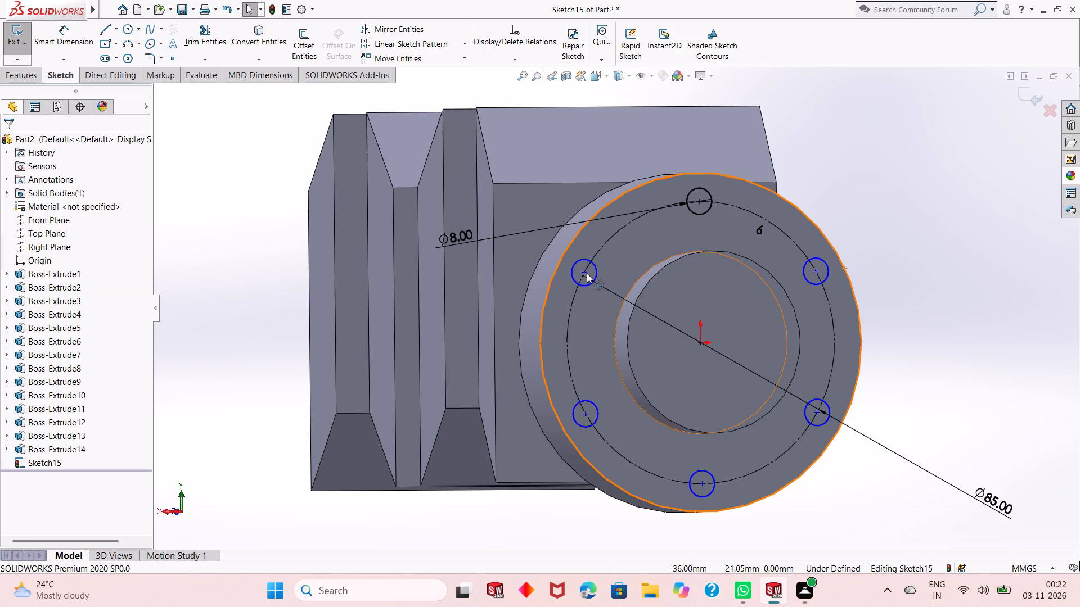
click(587, 273)
ctrl+click(575, 296)
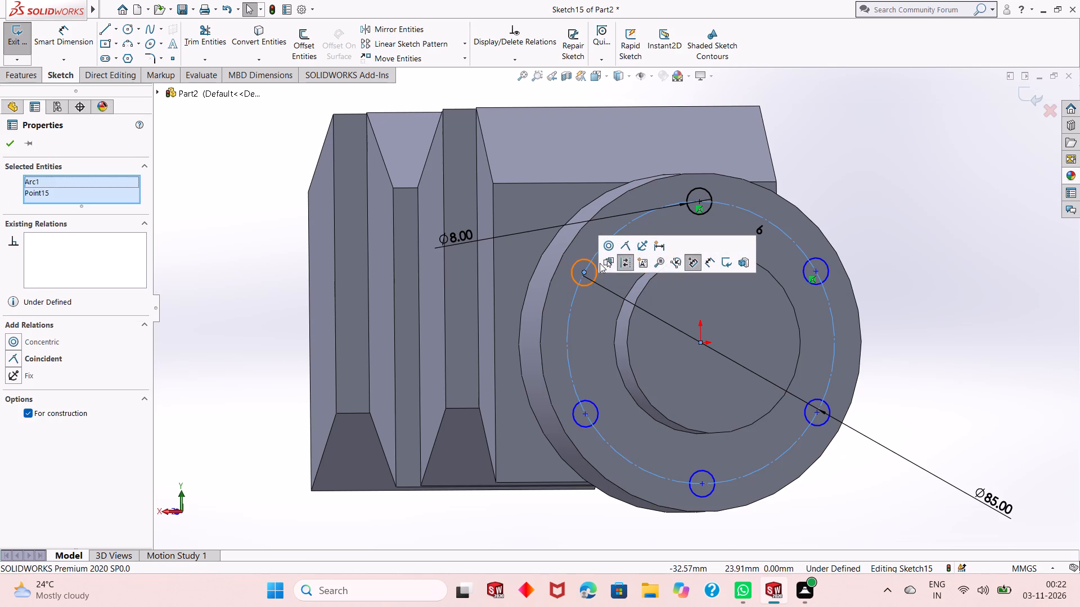
click(627, 247)
click(915, 202)
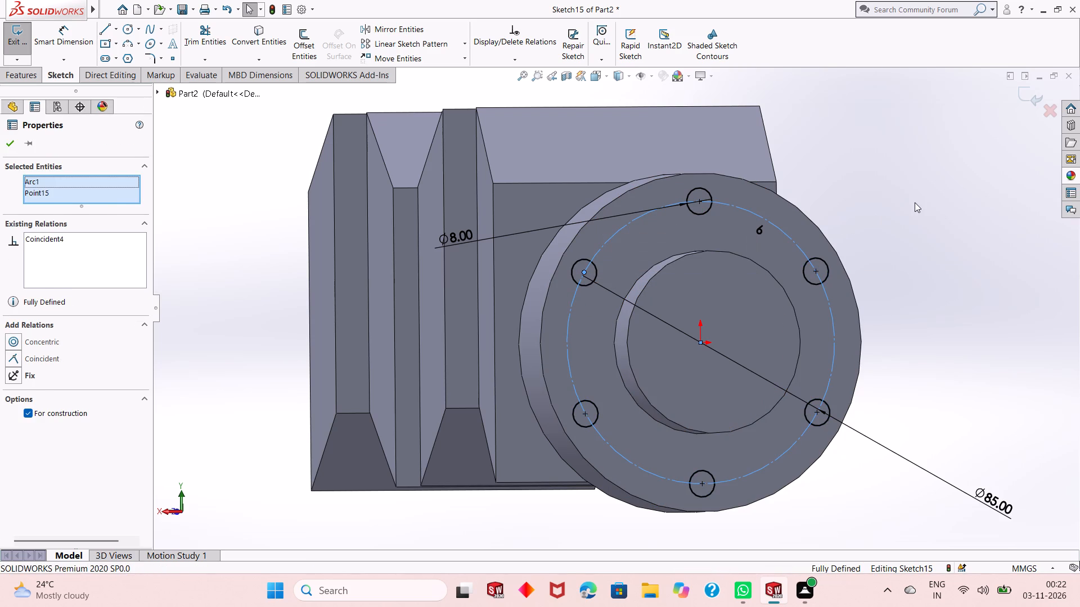
Cut-extrude the six 8 mm circles into the flange with a blind depth of 12 mm.
scroll(696, 271, up, 2)
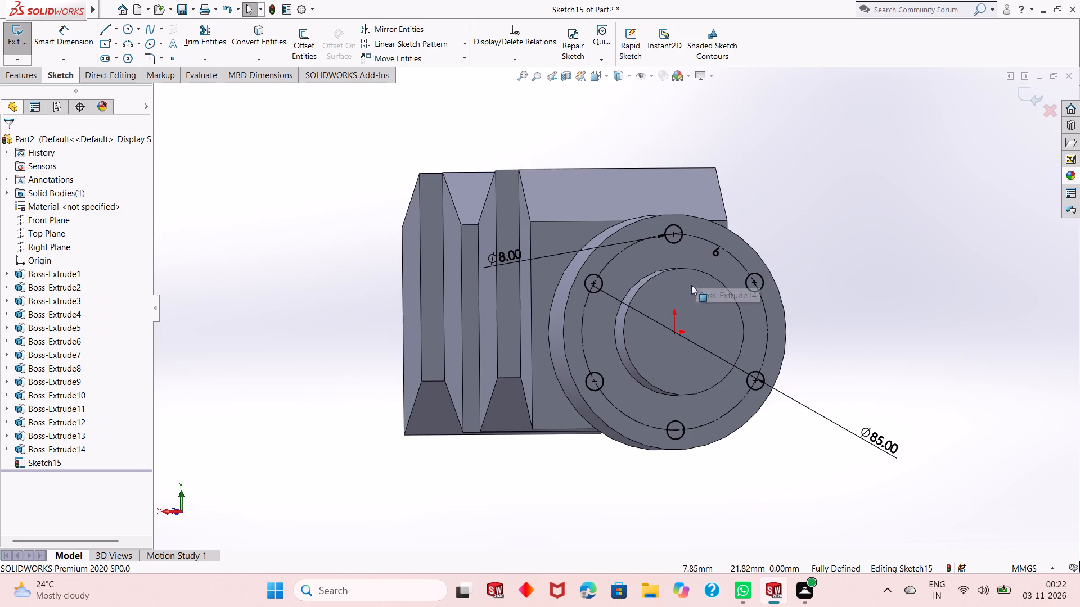
middle_drag(723, 307, 736, 311)
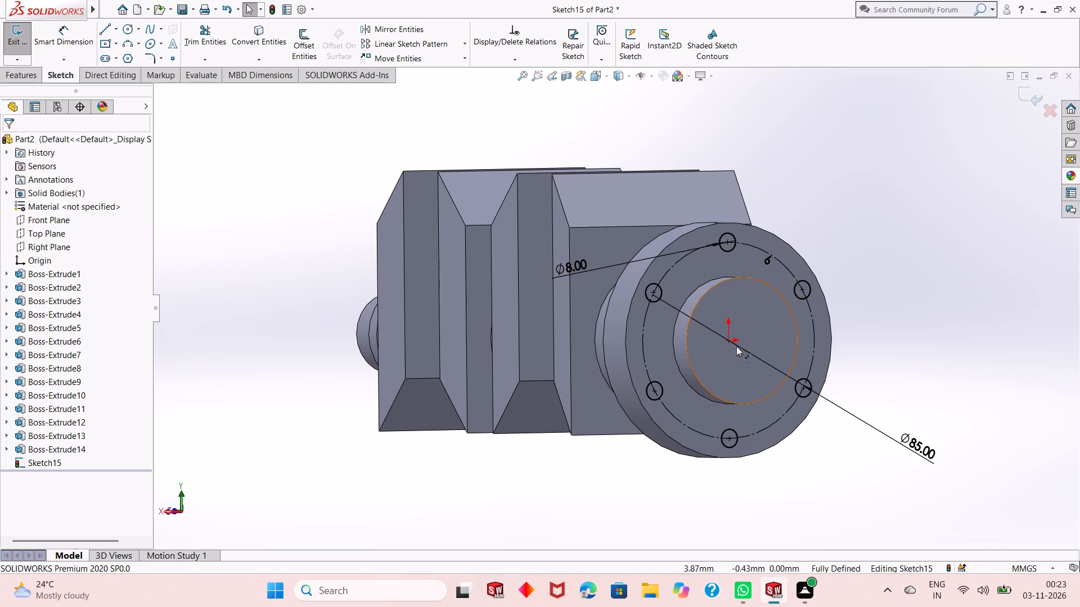
middle_drag(734, 360, 762, 341)
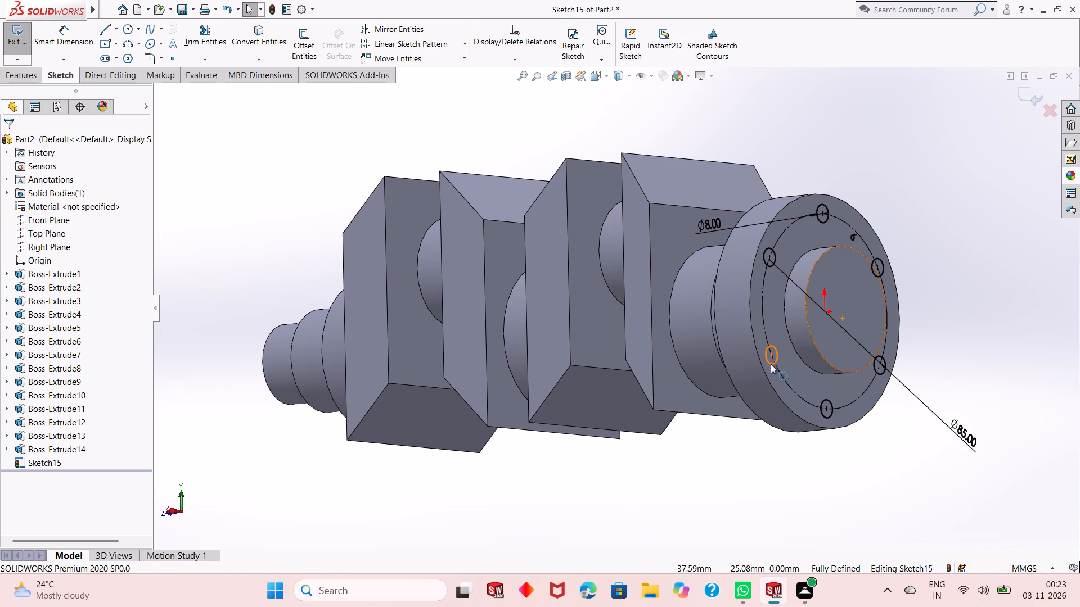
scroll(771, 364, down, 1)
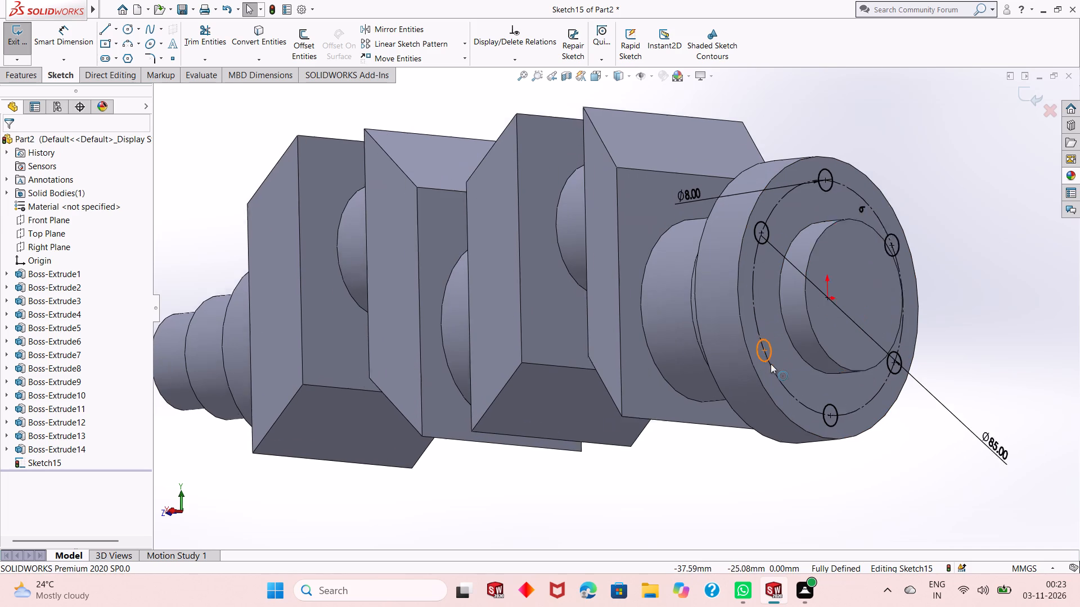
scroll(771, 364, down, 2)
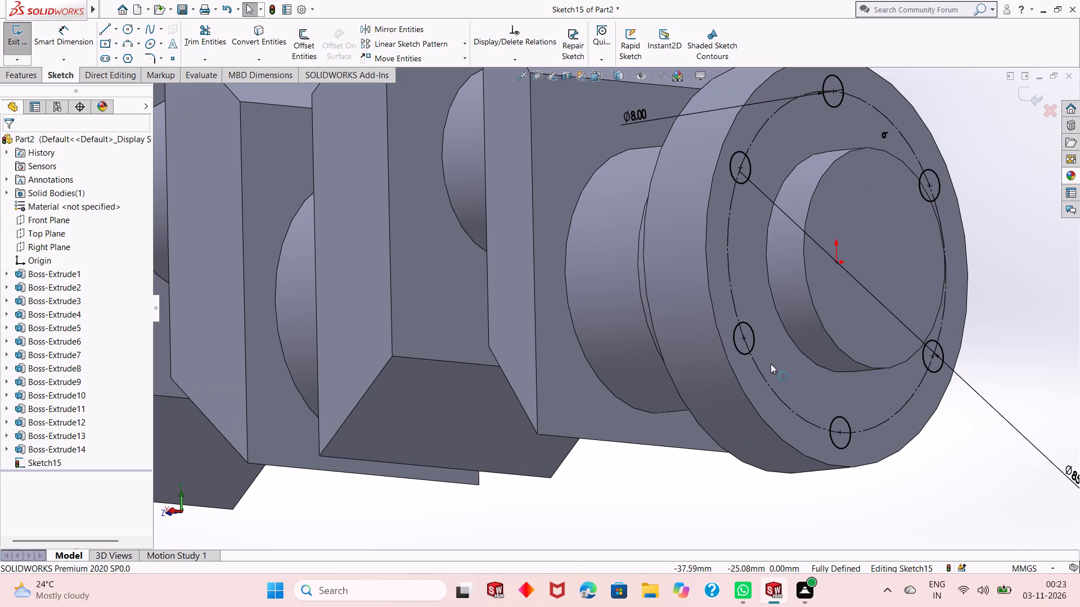
scroll(771, 364, down, 2)
scroll(771, 364, up, 1)
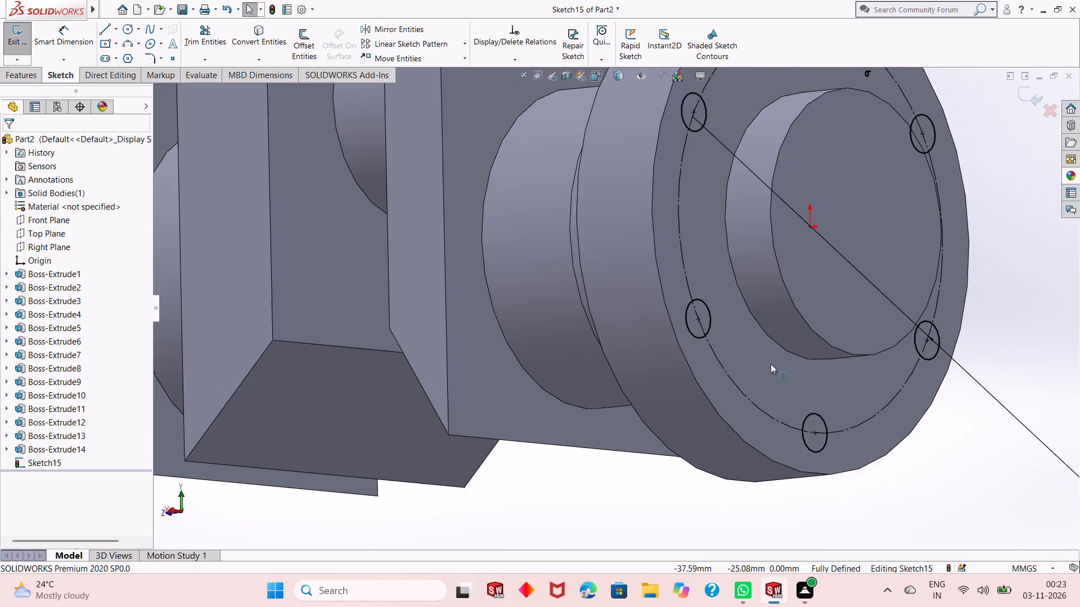
scroll(771, 364, up, 5)
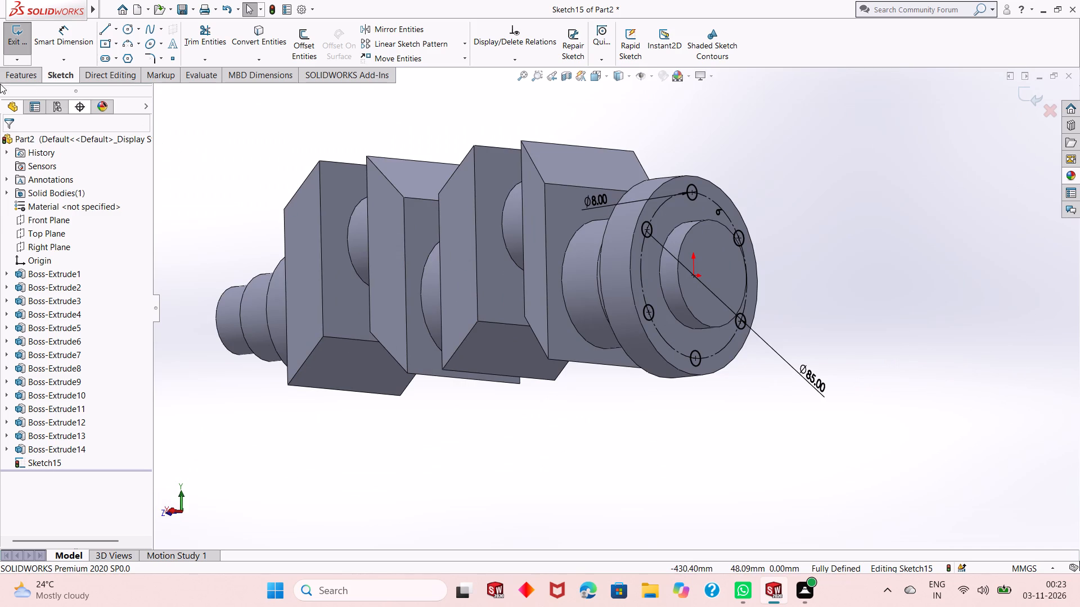
click(26, 73)
click(200, 54)
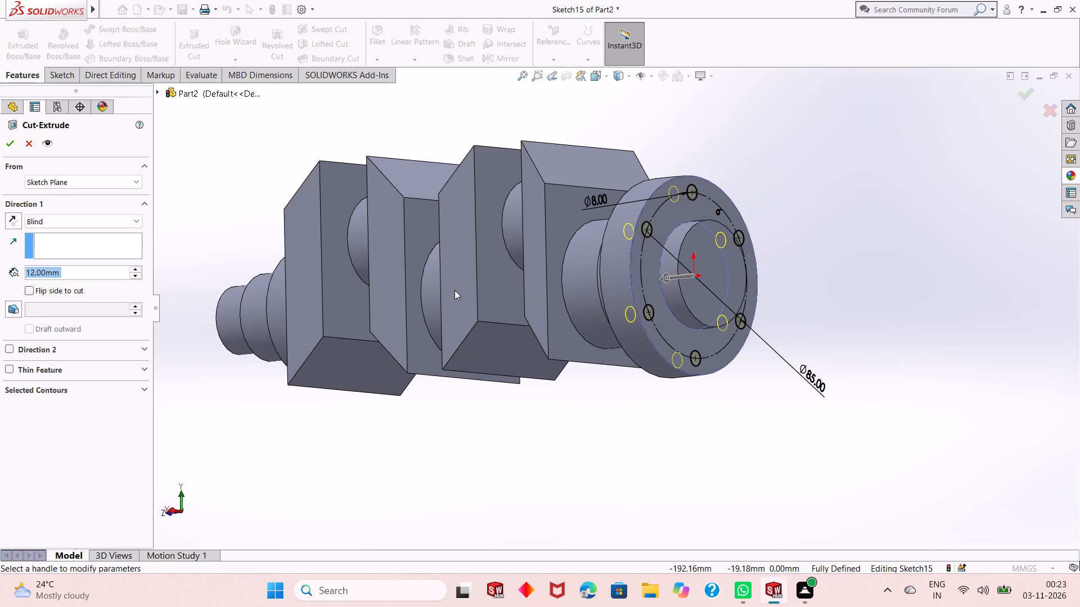
click(8, 142)
click(864, 268)
Edit the bolt-hole cut in the flange, changing its end condition to Up To Next.
middle_drag(871, 269, 826, 320)
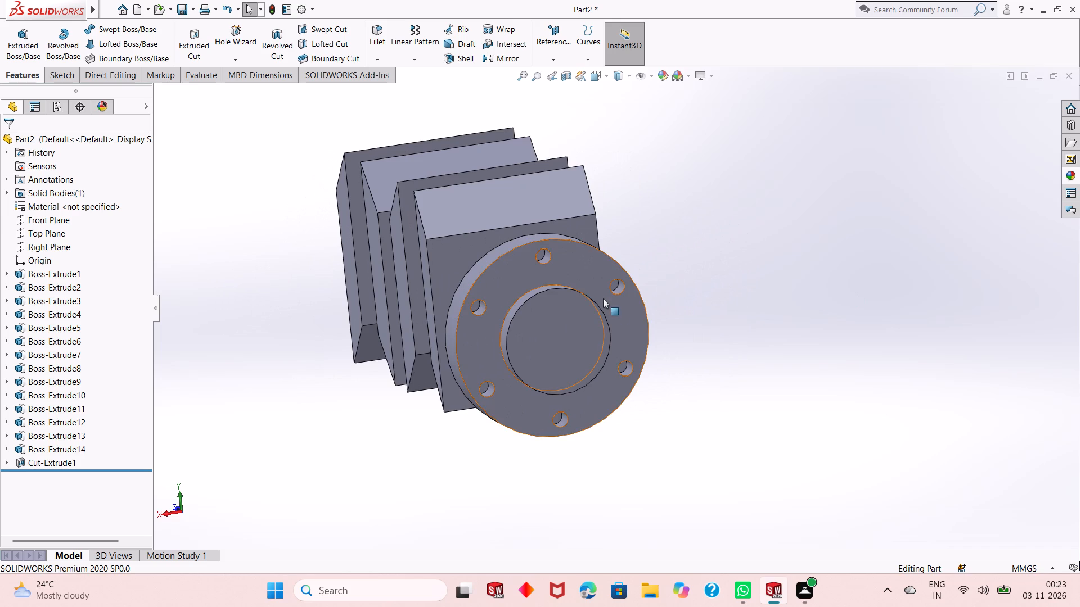
middle_drag(603, 298, 664, 258)
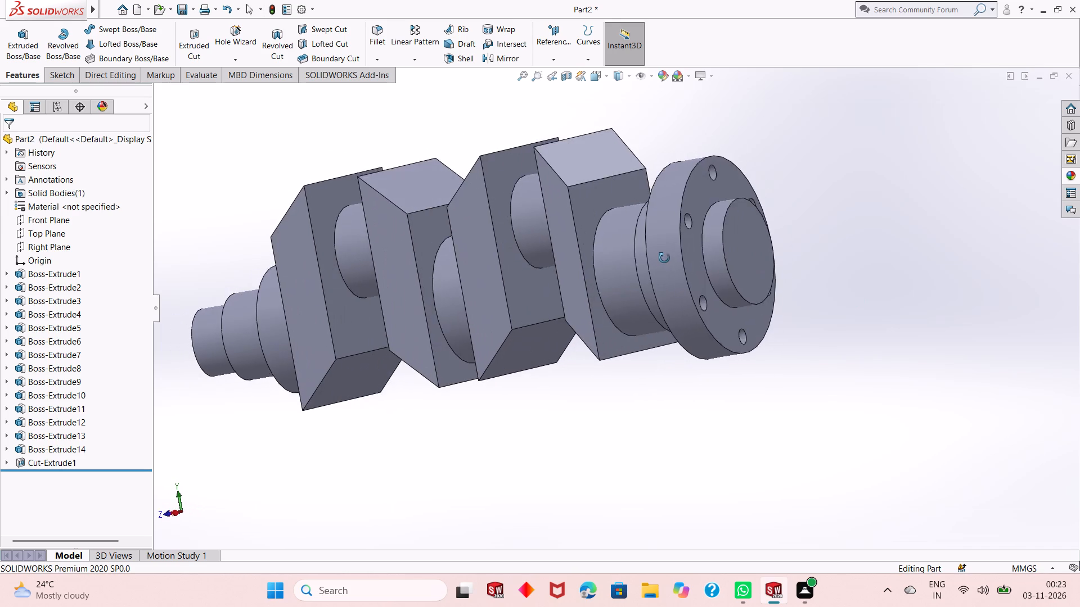
middle_drag(664, 258, 663, 281)
click(264, 191)
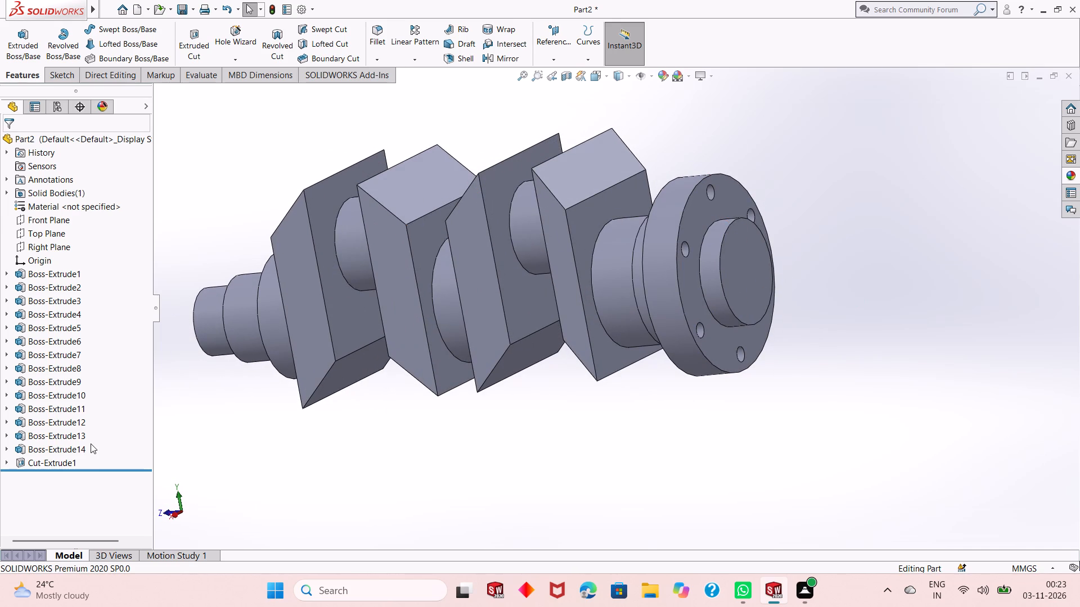
click(68, 467)
click(78, 433)
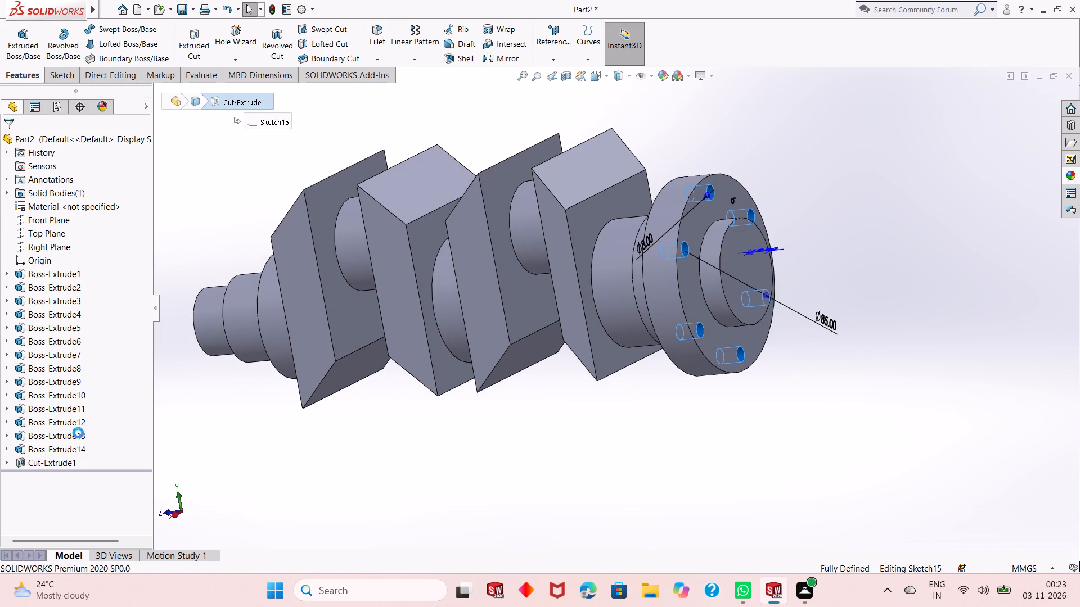
middle_drag(609, 369, 710, 287)
click(694, 318)
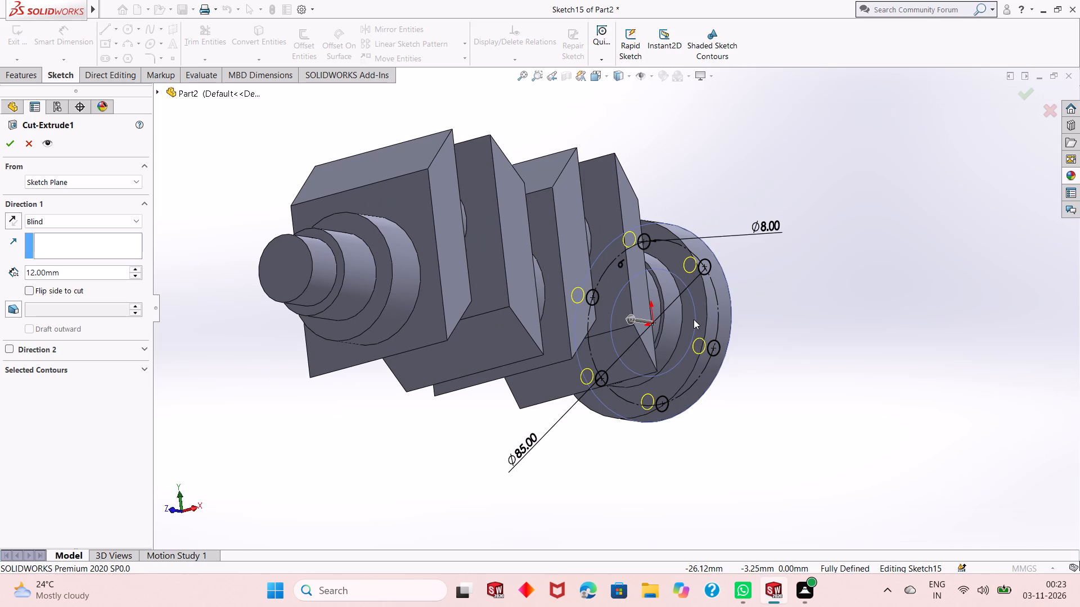
click(701, 285)
middle_drag(701, 285, 696, 338)
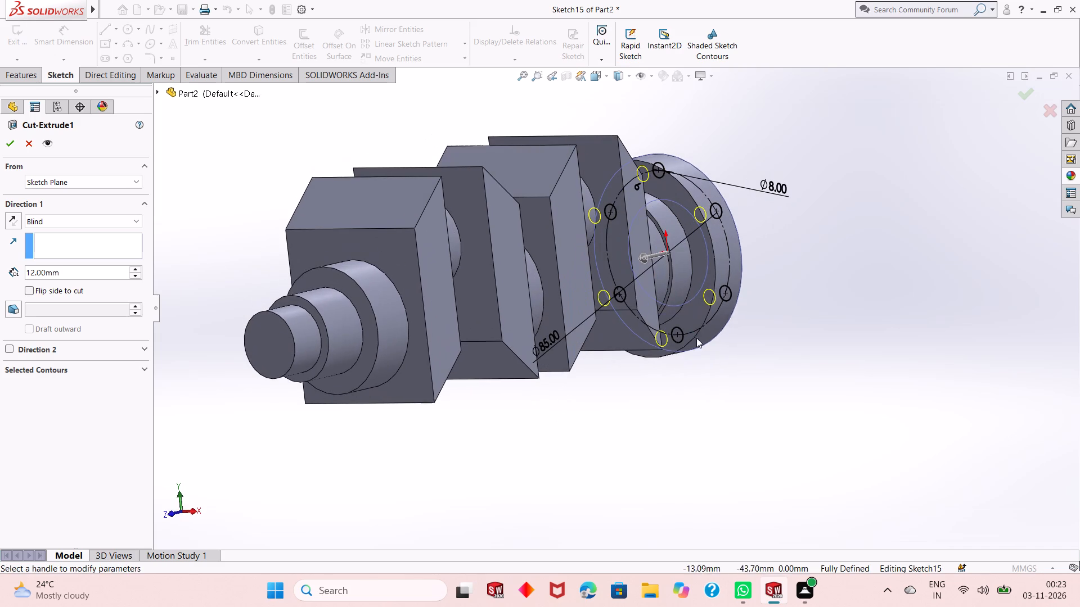
click(122, 221)
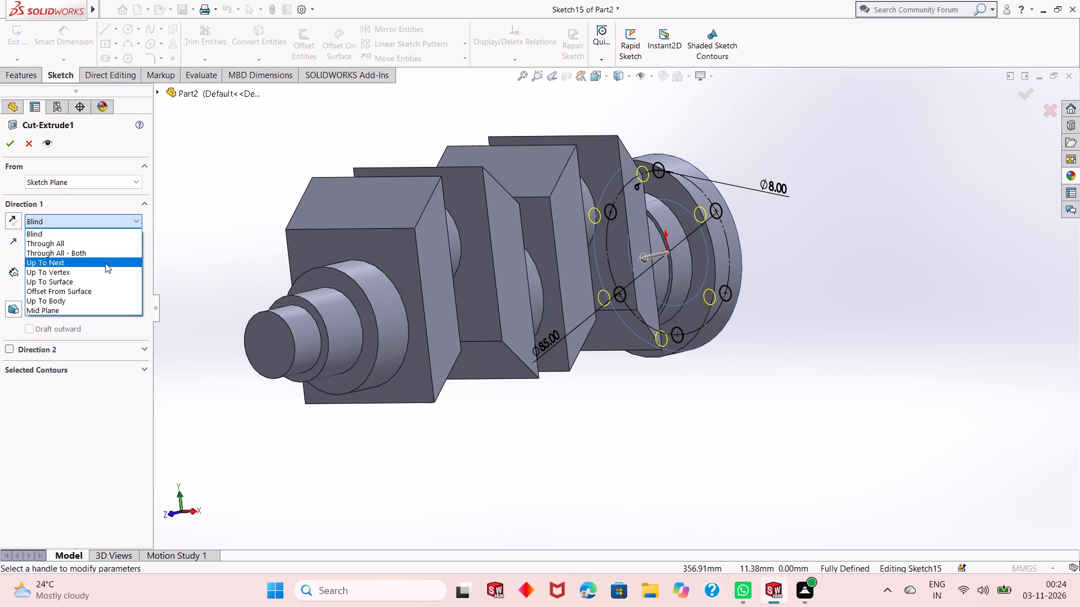
click(105, 263)
click(9, 142)
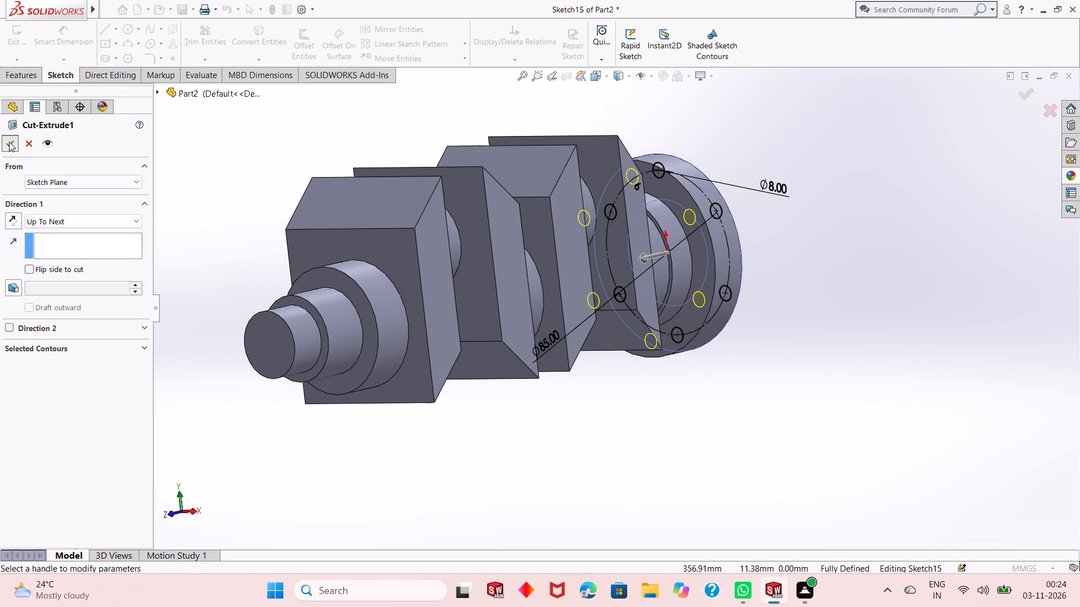
click(785, 280)
middle_drag(792, 283, 769, 297)
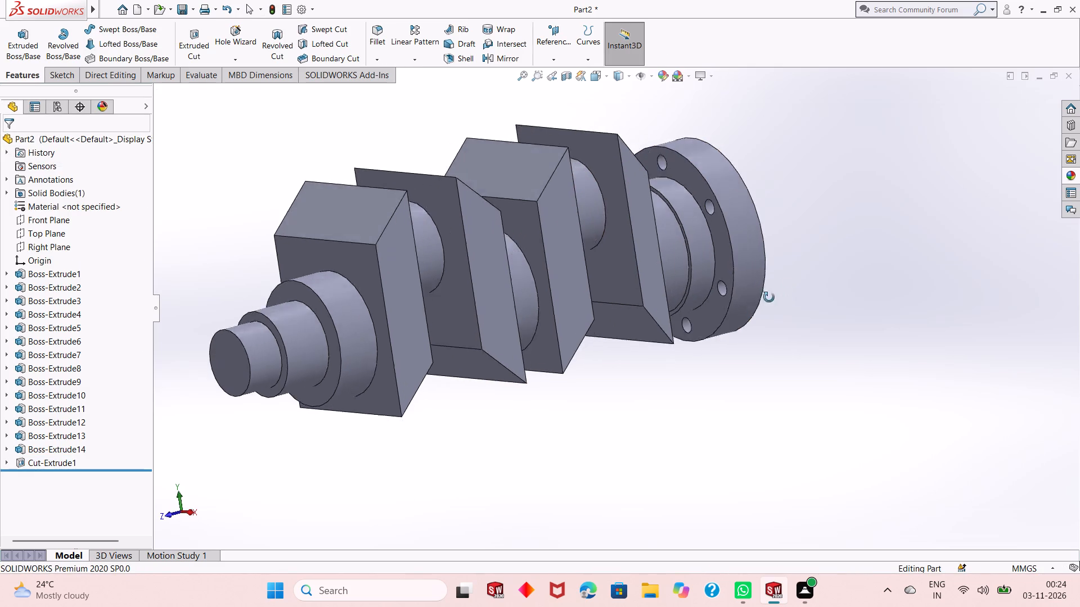
Examine the crankshaft from several angles, checking the flange's bolt holes, the slanted blocks and the stepped cylinders.
middle_drag(769, 297, 645, 379)
middle_drag(644, 376, 665, 350)
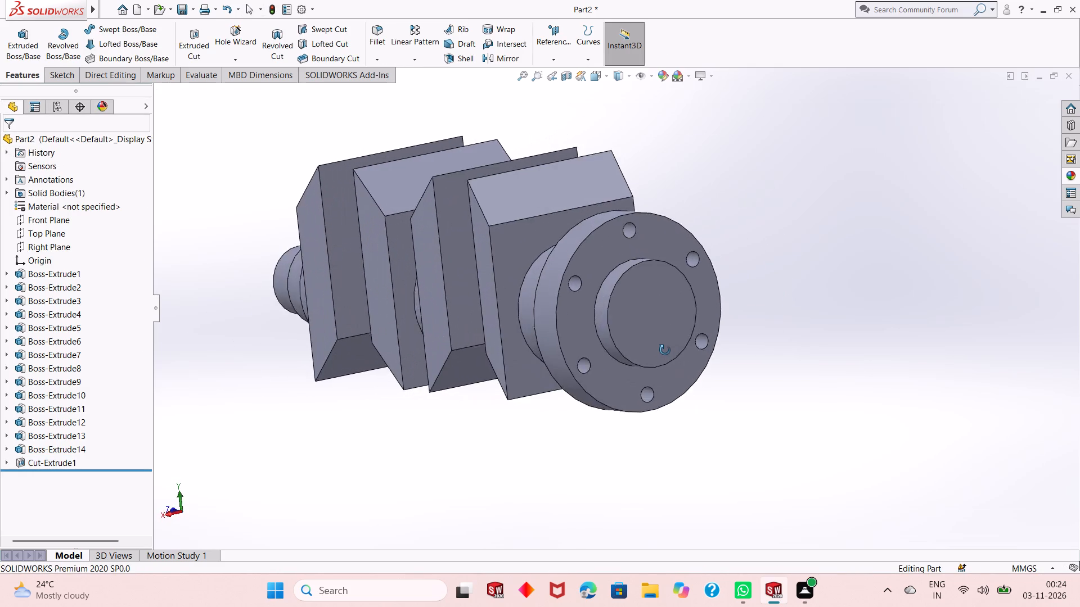
middle_drag(665, 350, 691, 361)
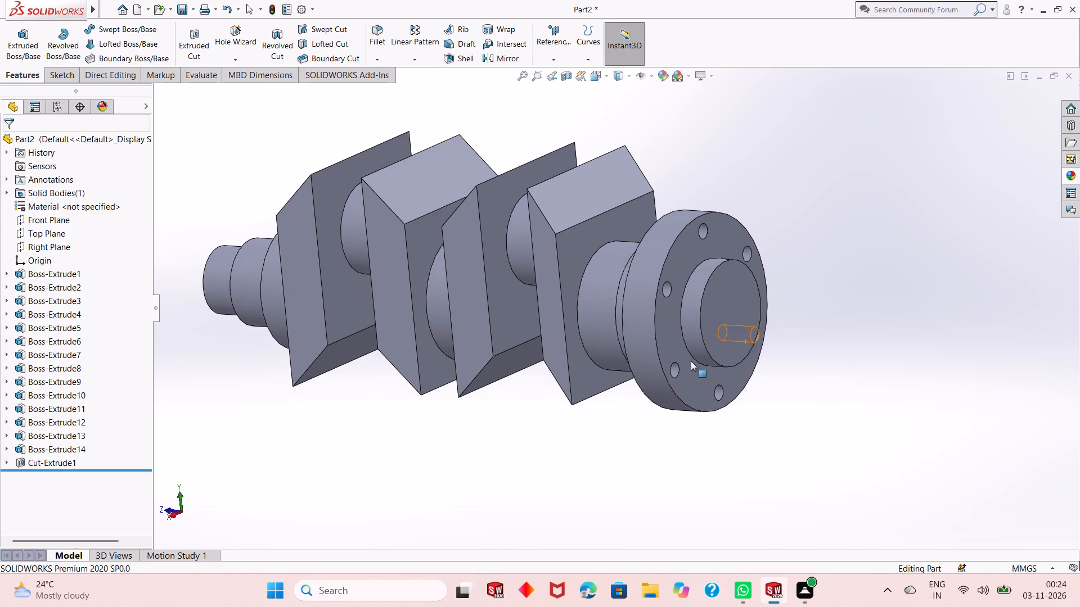
scroll(691, 361, up, 1)
middle_drag(691, 363, 737, 321)
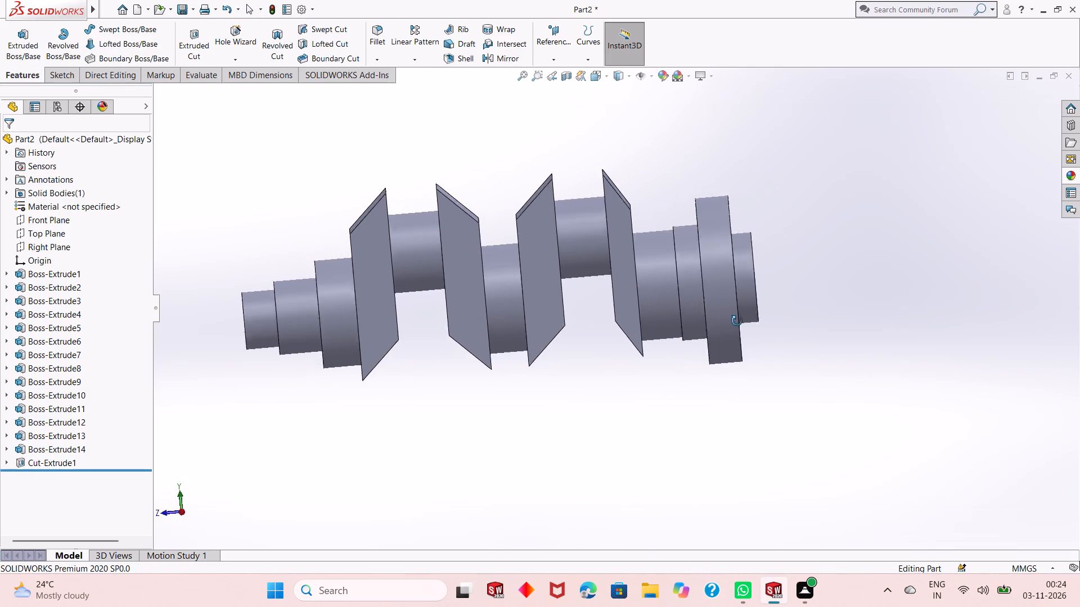
middle_drag(737, 321, 723, 327)
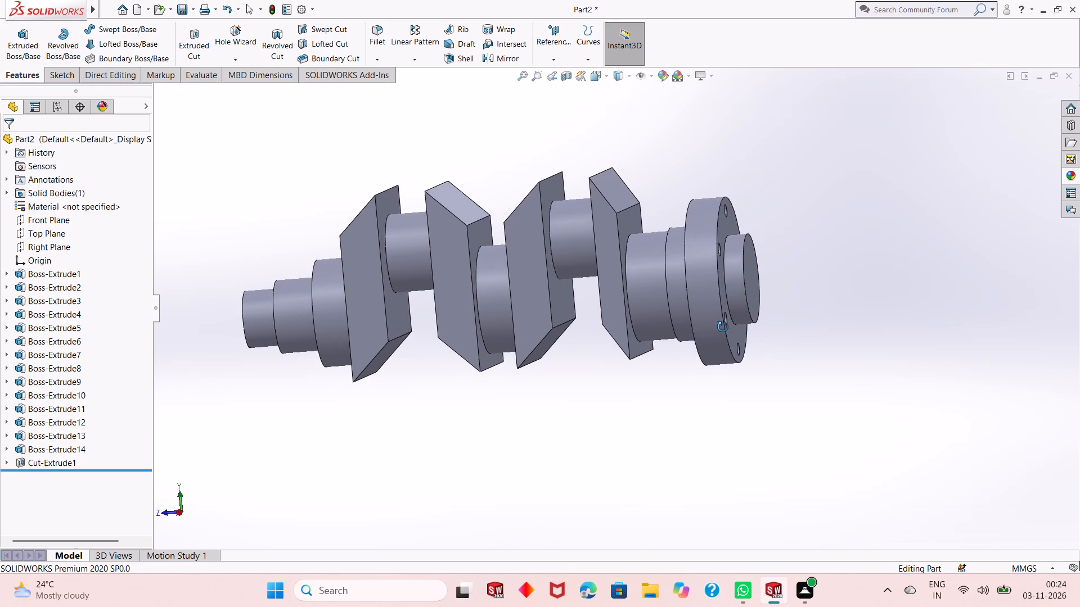
middle_drag(723, 327, 723, 327)
middle_drag(739, 398, 733, 332)
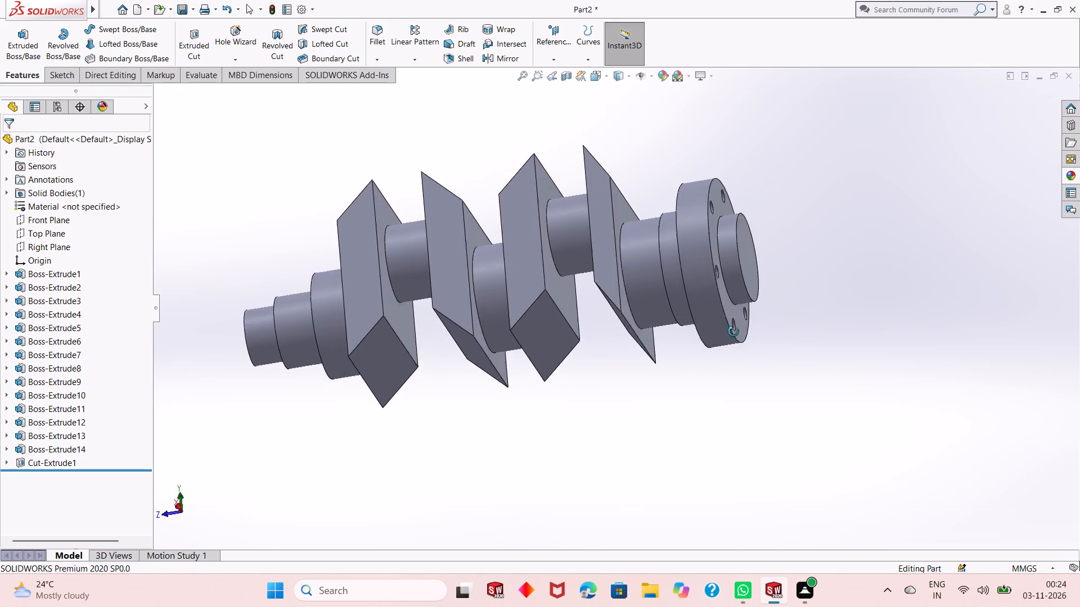
middle_drag(733, 332, 751, 401)
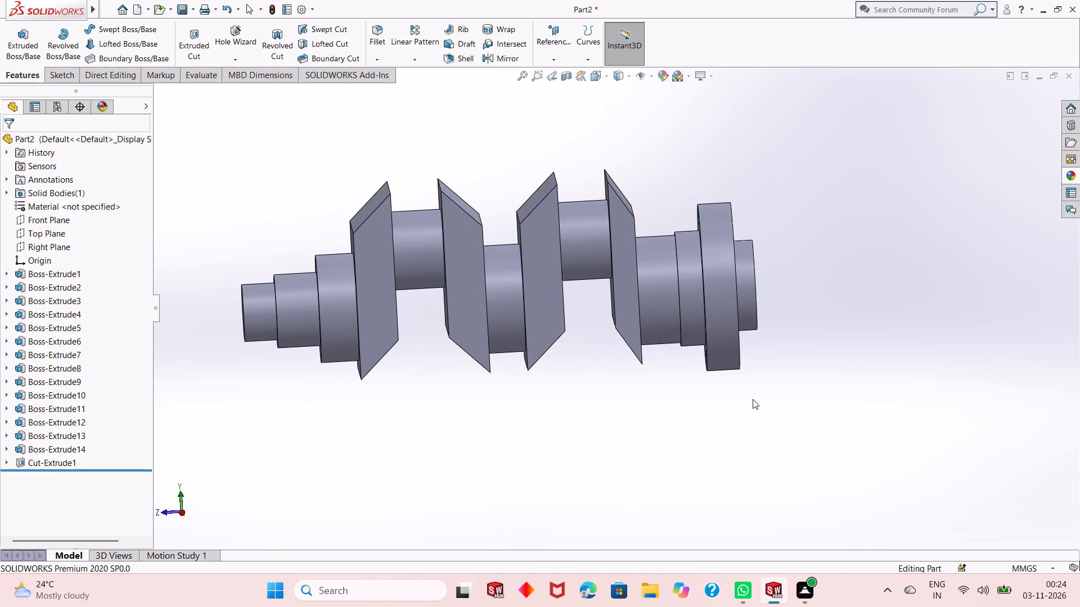
scroll(606, 392, up, 1)
scroll(388, 264, down, 1)
scroll(520, 292, down, 2)
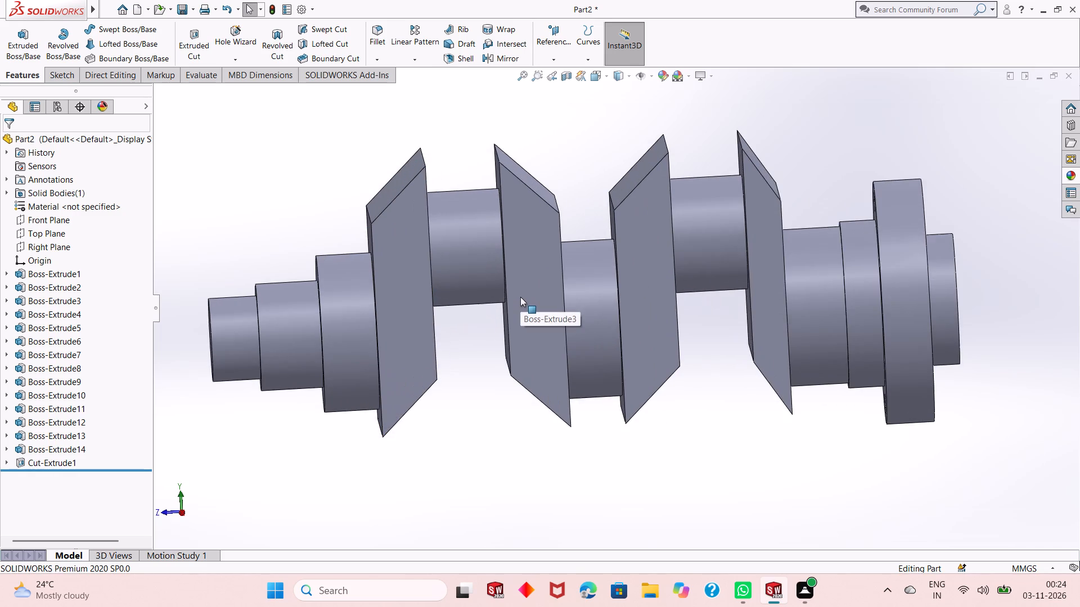
scroll(520, 297, down, 6)
scroll(571, 342, up, 3)
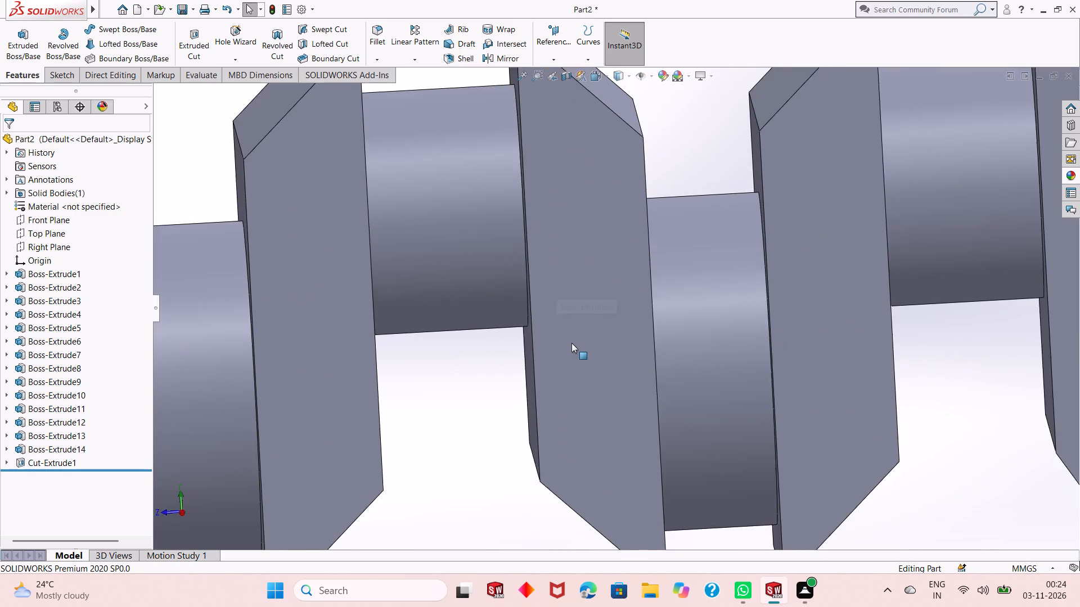
scroll(571, 343, up, 4)
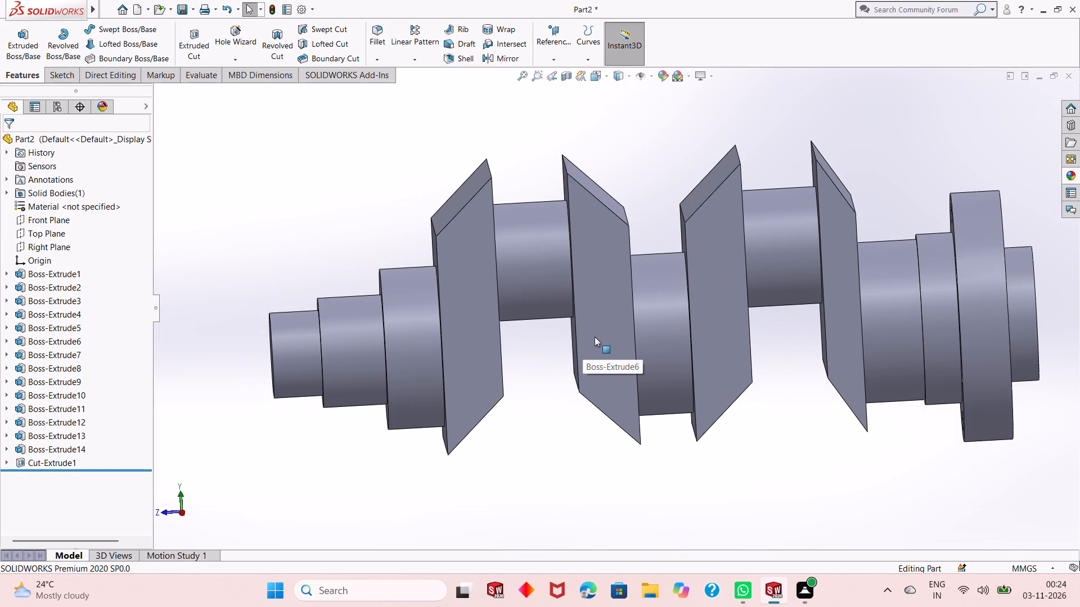
scroll(595, 337, down, 1)
scroll(595, 337, up, 4)
scroll(692, 219, down, 2)
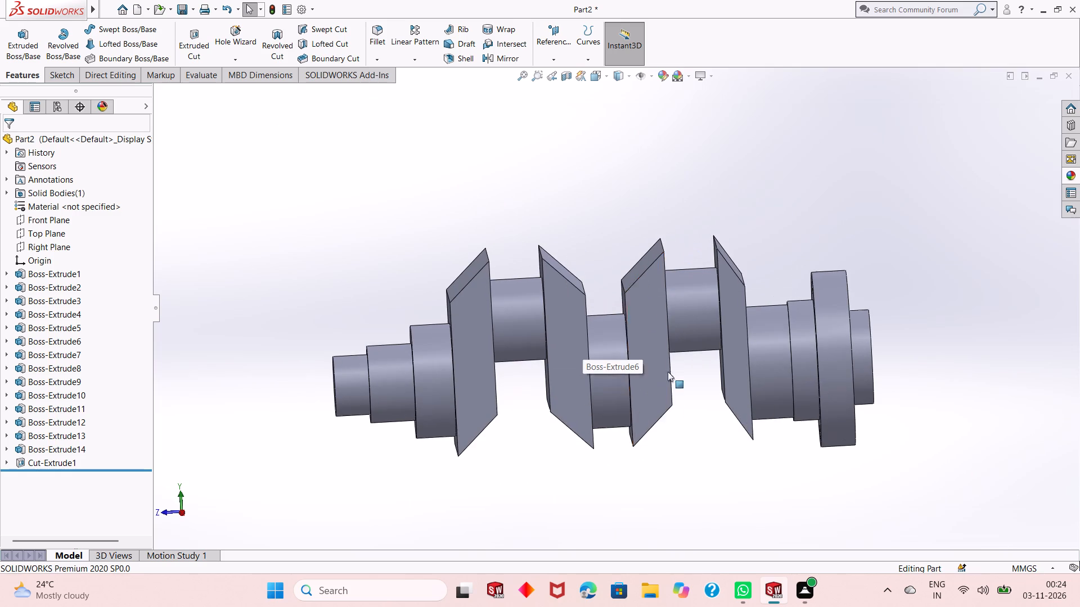
middle_drag(683, 455, 705, 446)
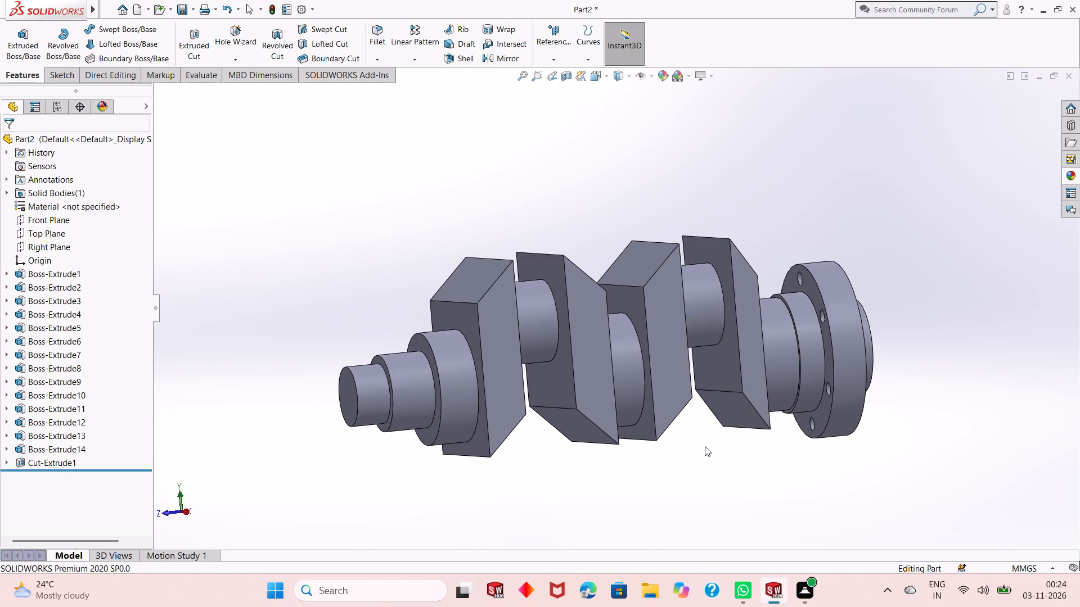
scroll(705, 446, down, 1)
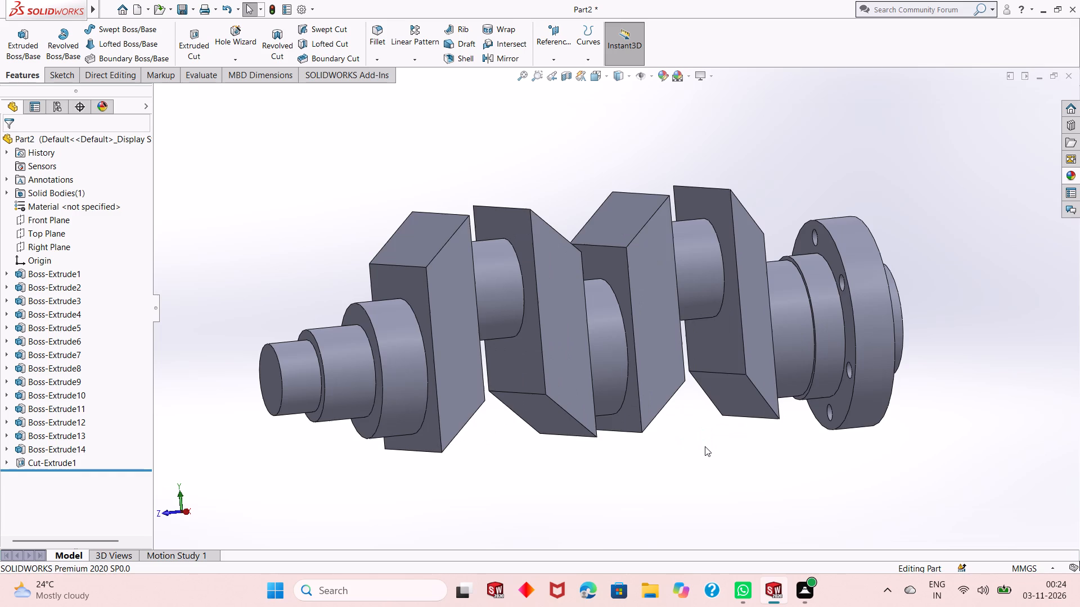
scroll(705, 446, up, 2)
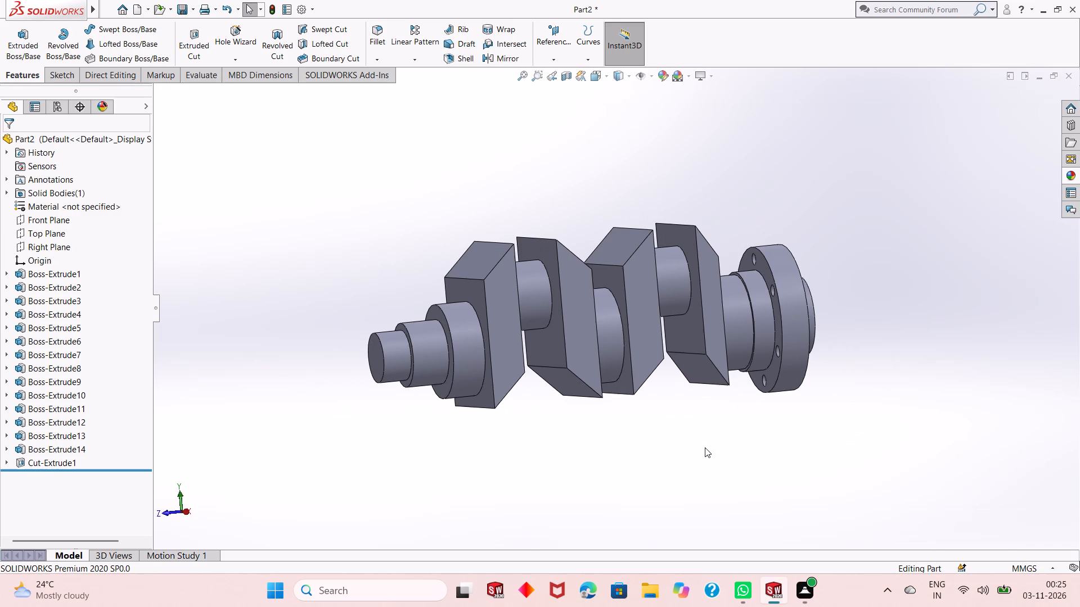
middle_drag(773, 395, 728, 422)
scroll(799, 319, down, 2)
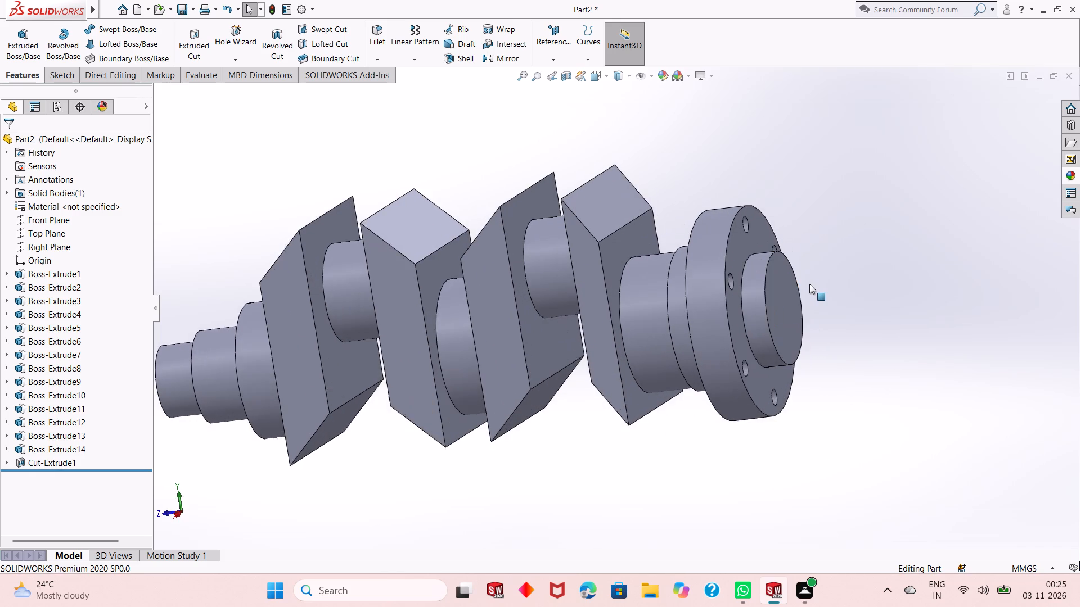
scroll(812, 274, down, 3)
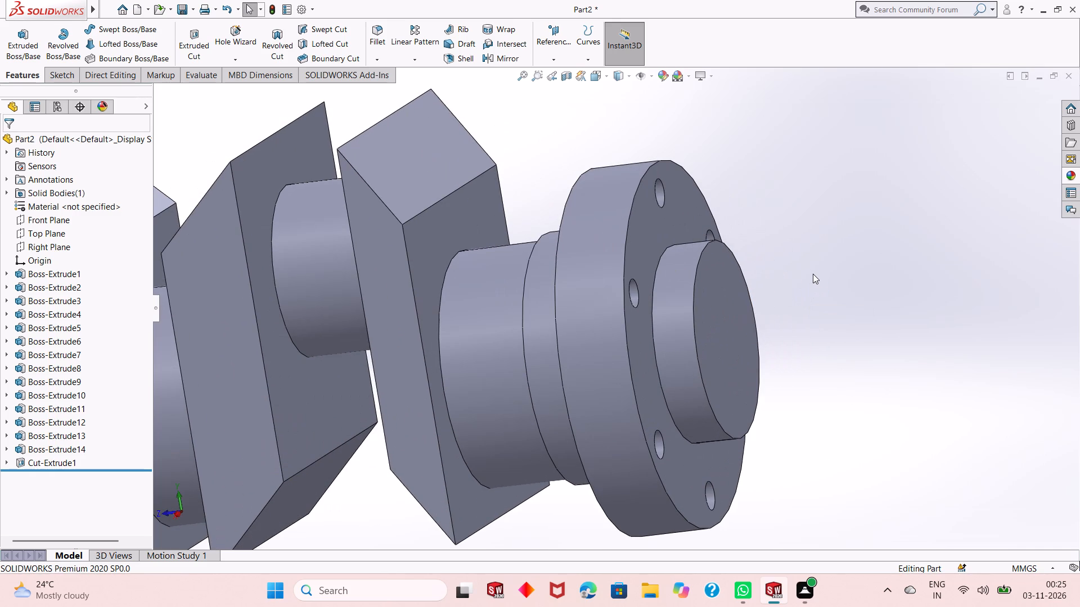
middle_drag(816, 275, 835, 288)
scroll(788, 307, up, 2)
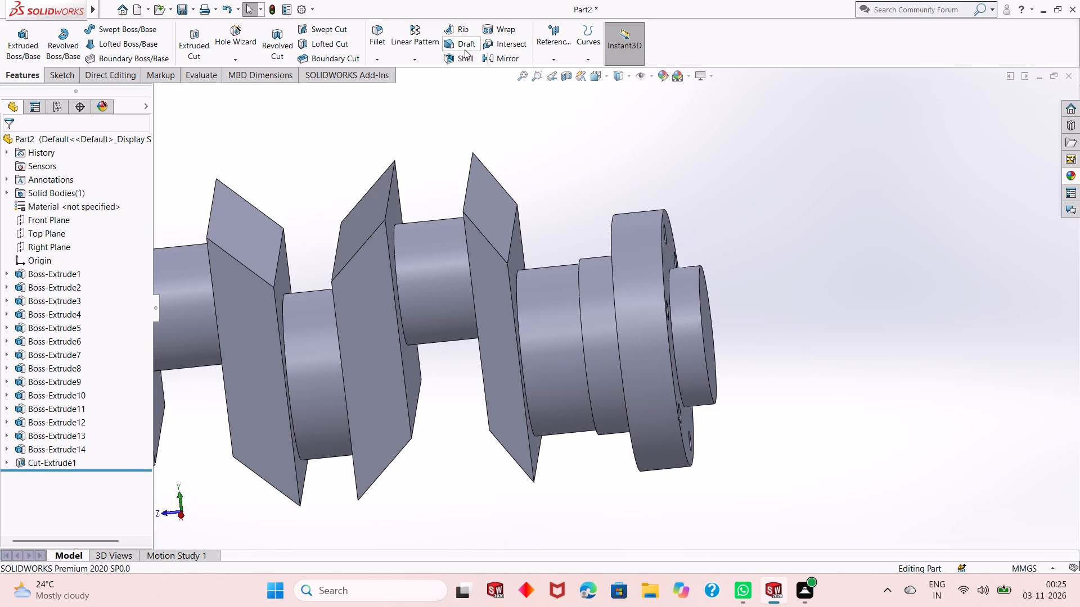
Fillet the edge where the smallest end cylinder meets the second shaft step with a 1 mm radius.
click(377, 39)
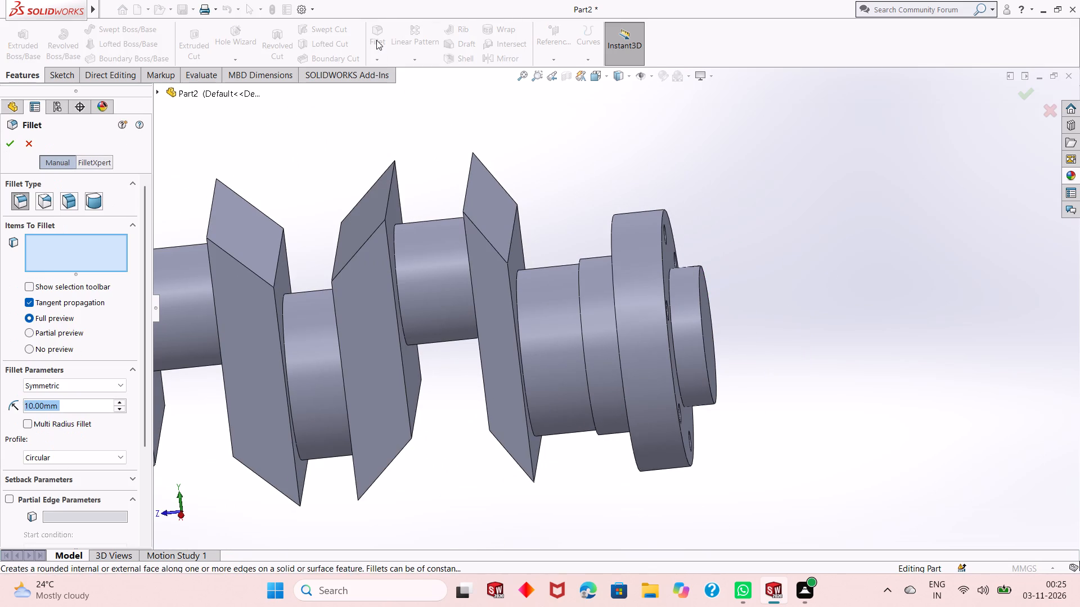
scroll(681, 323, up, 4)
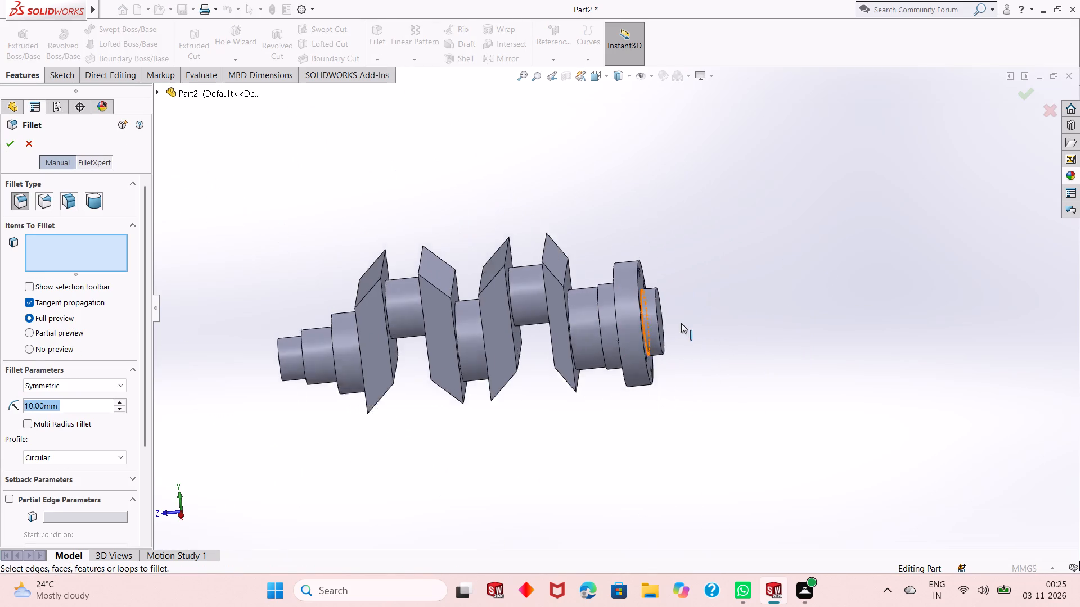
scroll(681, 323, up, 1)
scroll(339, 354, down, 4)
scroll(506, 347, up, 4)
scroll(709, 223, down, 1)
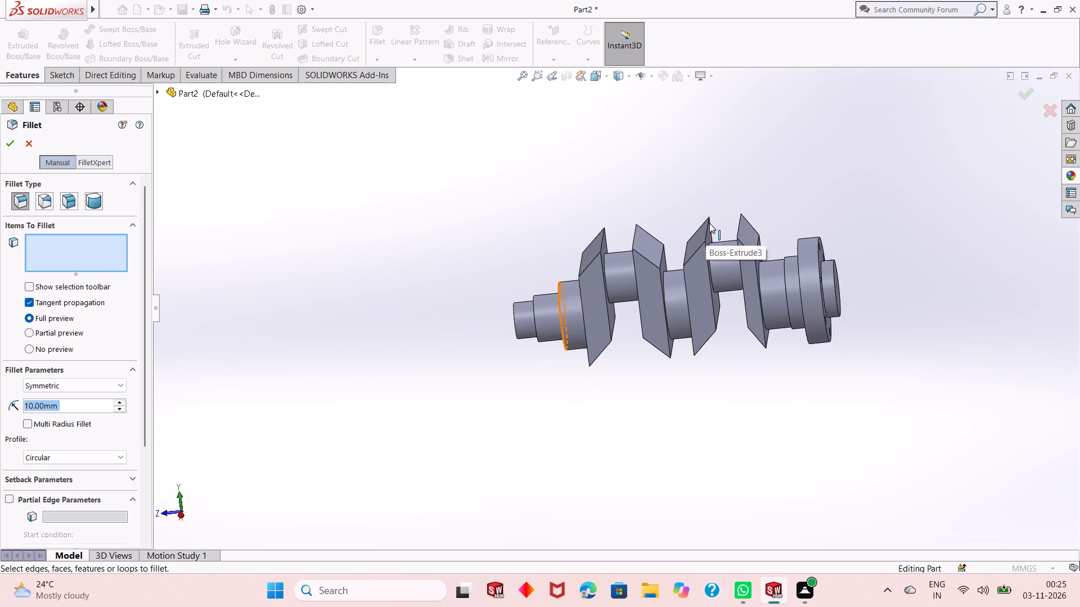
scroll(709, 223, down, 1)
scroll(516, 349, down, 2)
middle_drag(510, 436, 521, 404)
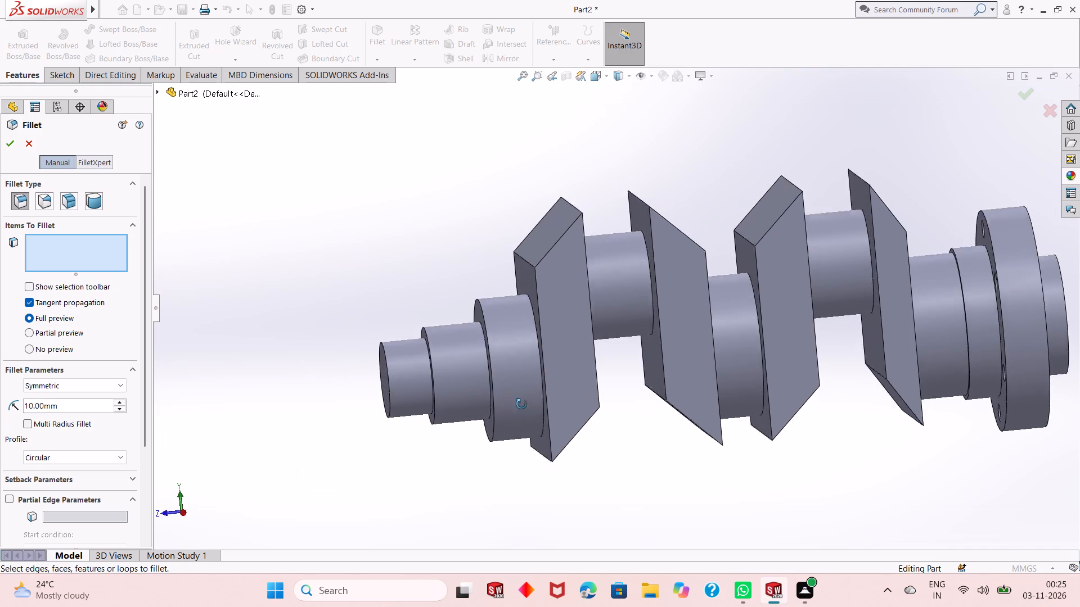
middle_drag(521, 404, 533, 411)
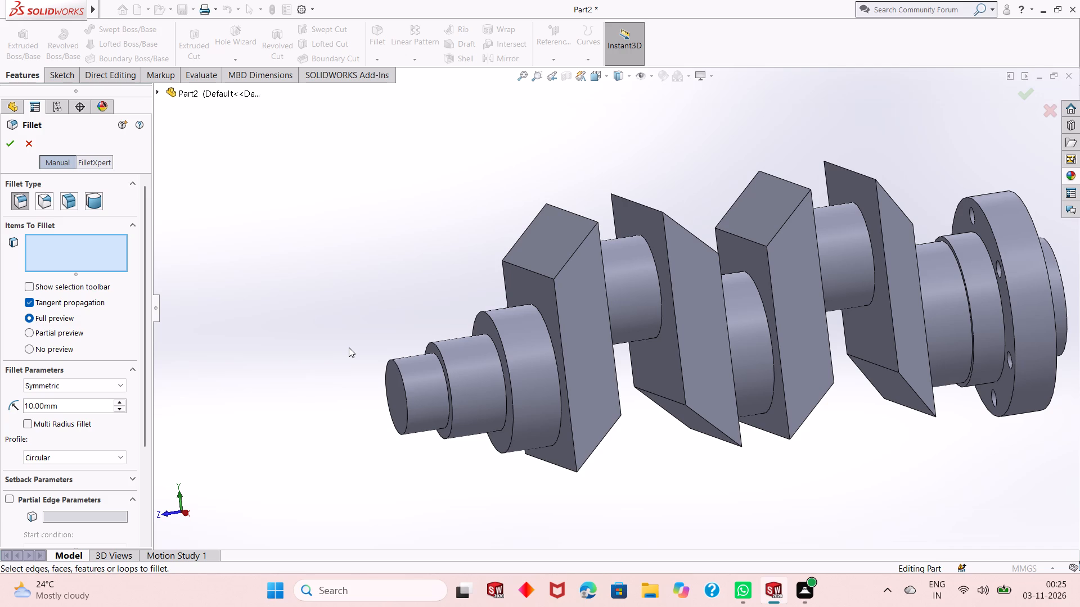
double_click(78, 405)
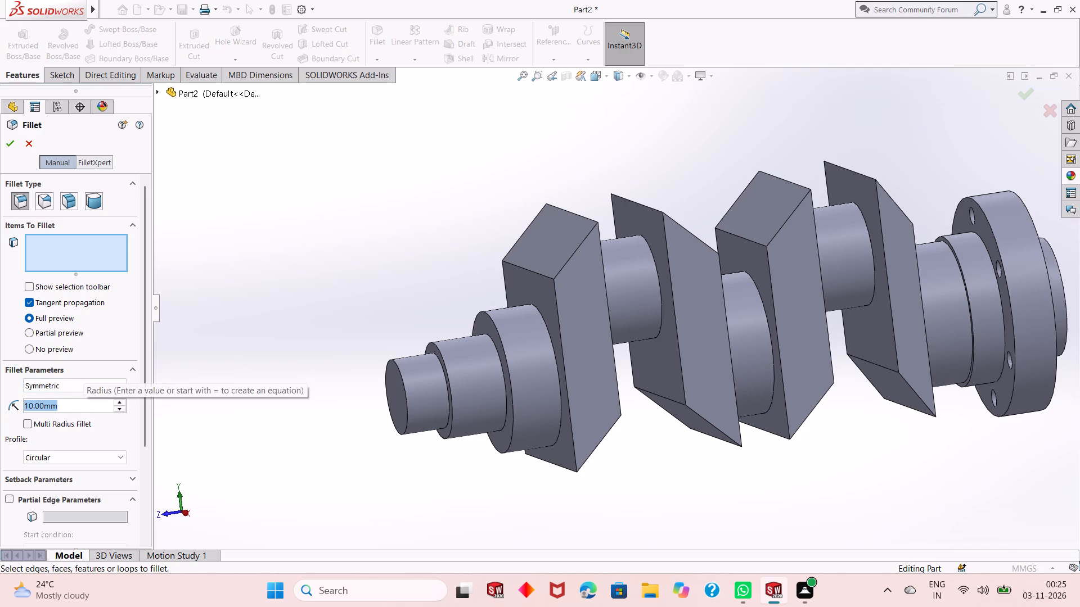
key(1)
key(Return)
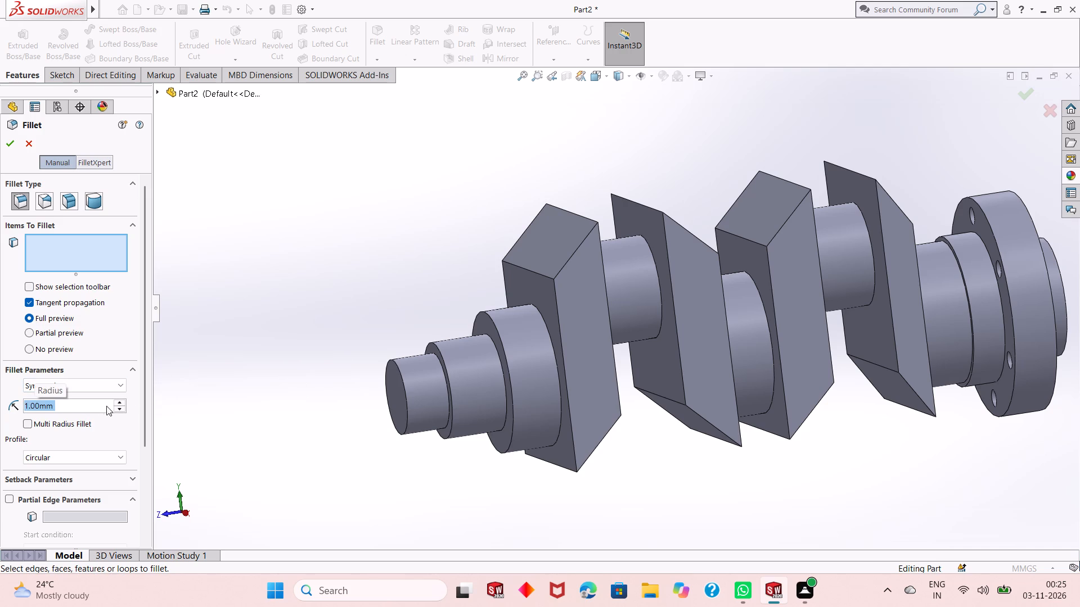
scroll(464, 436, down, 4)
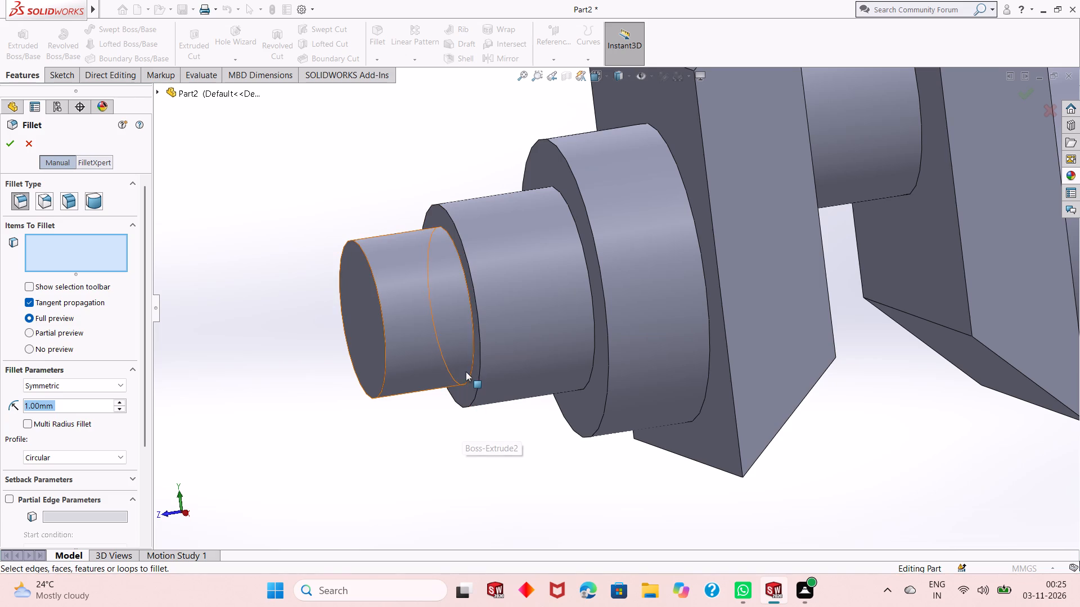
click(473, 353)
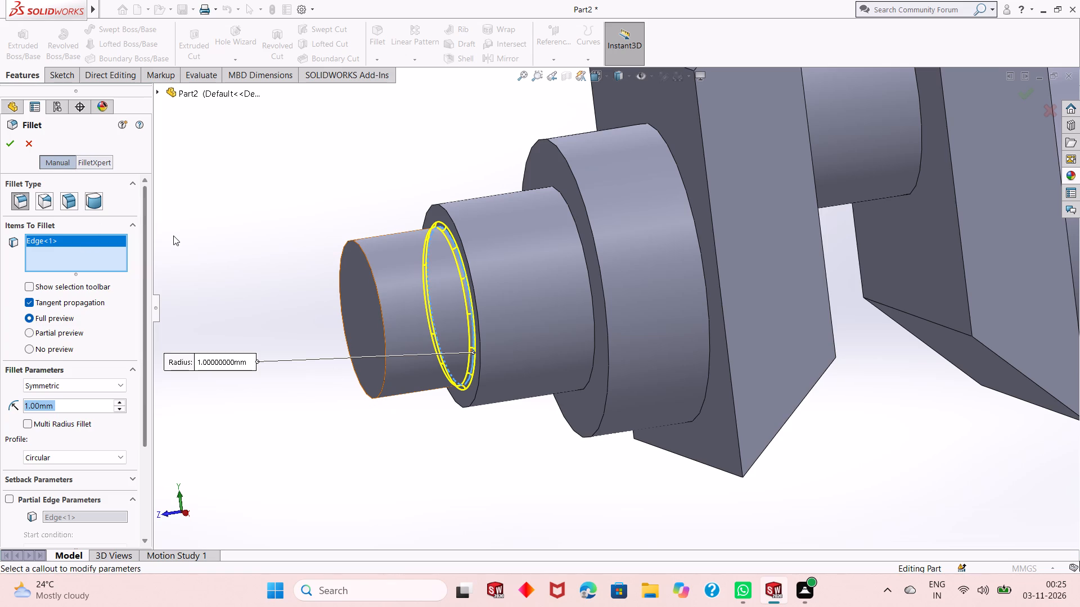
click(9, 144)
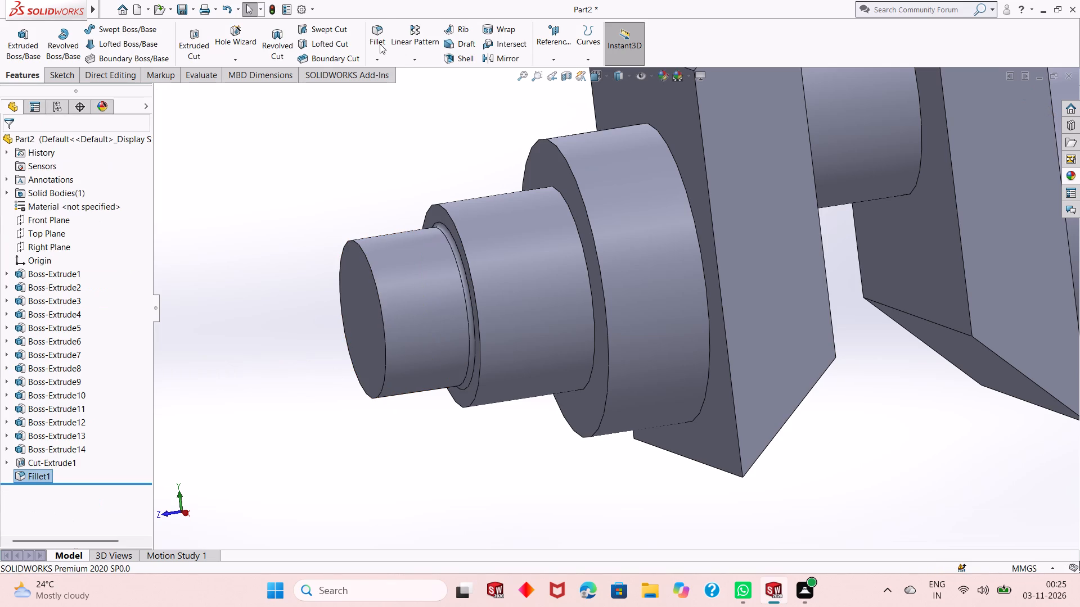
Fillet the edge where the second shaft step meets the larger third cylinder with a 3 mm radius.
click(380, 44)
key(3)
key(Return)
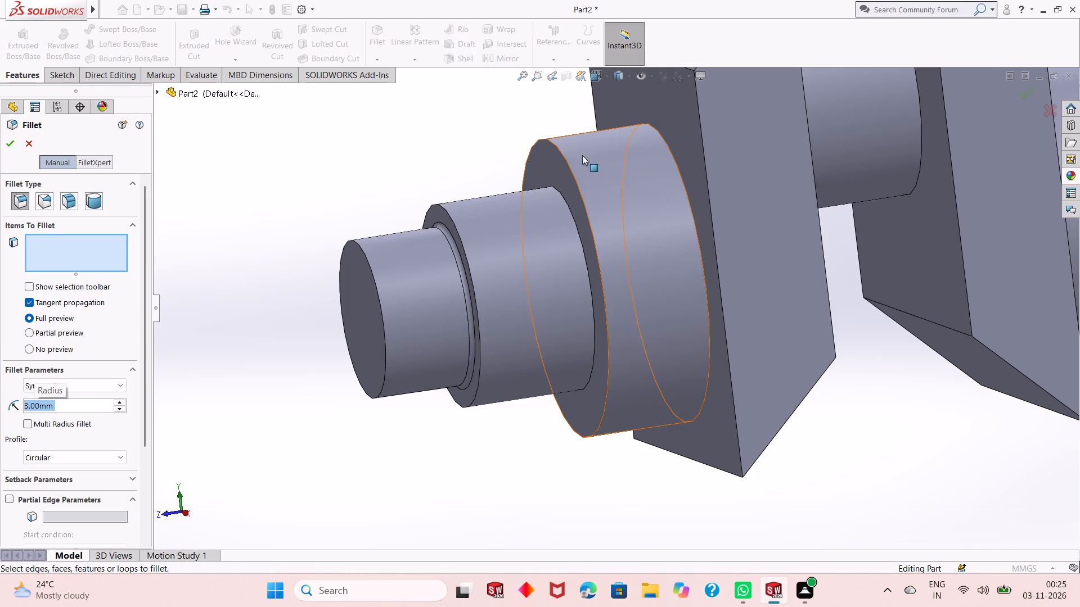
click(570, 208)
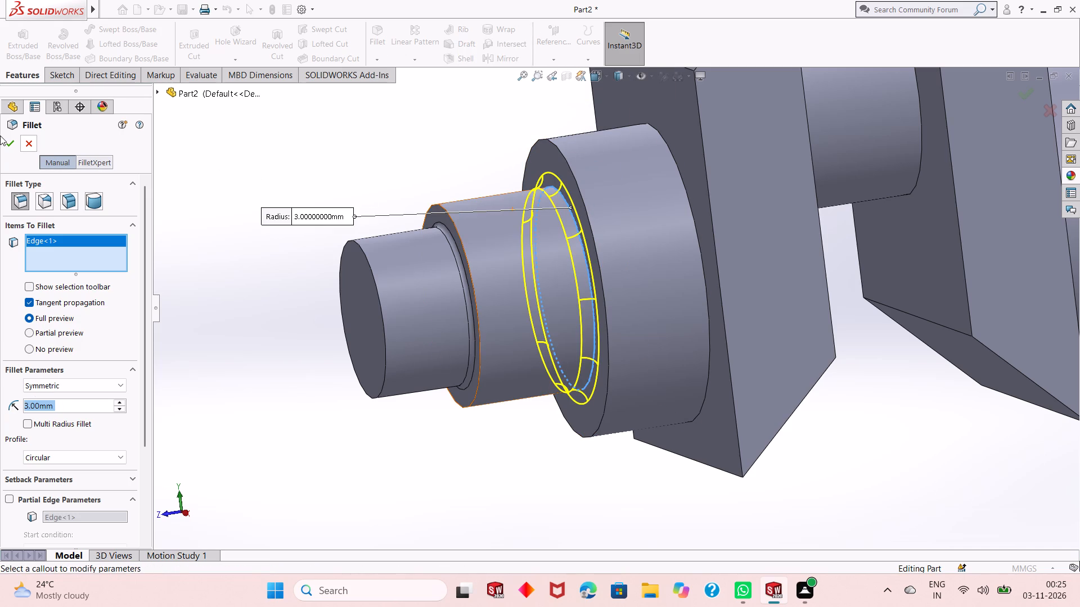
click(11, 144)
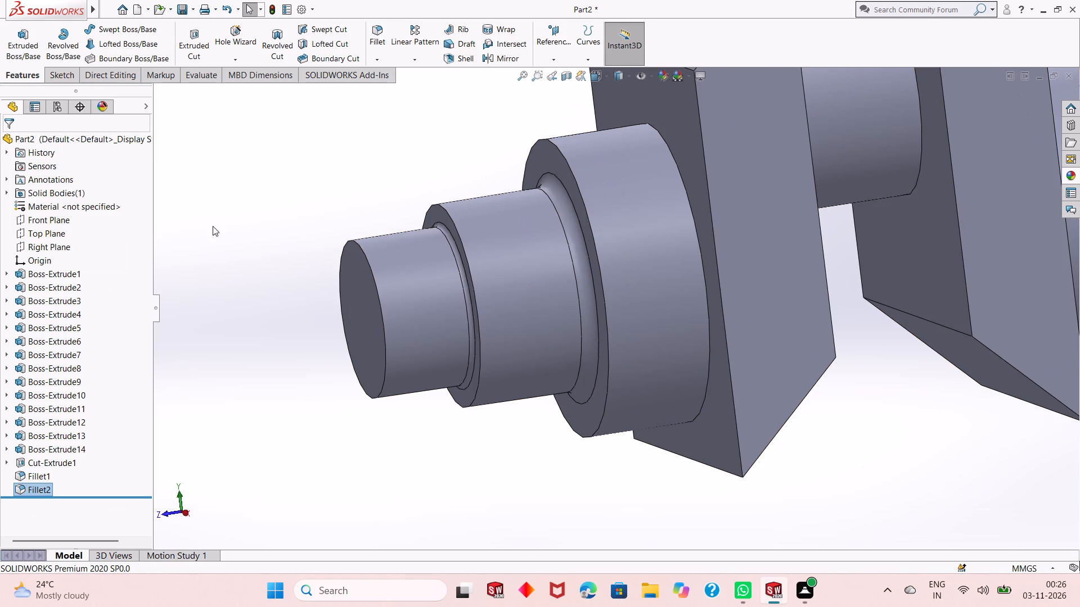
Fillet the edge where the third, larger cylinder meets the first slanted block with a 2 mm radius.
scroll(421, 270, up, 4)
scroll(503, 297, up, 1)
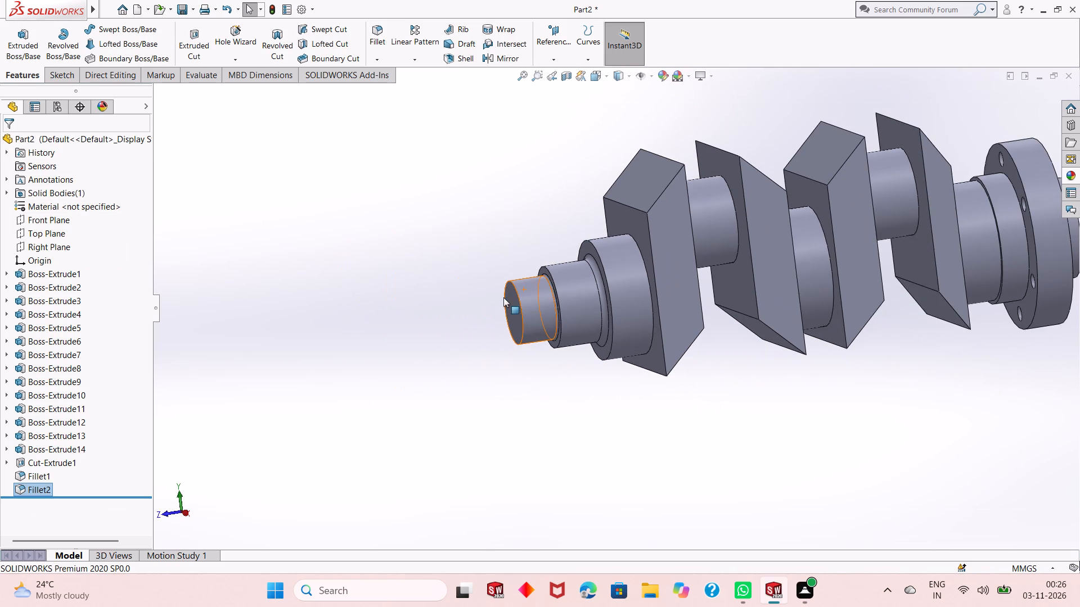
scroll(719, 288, down, 2)
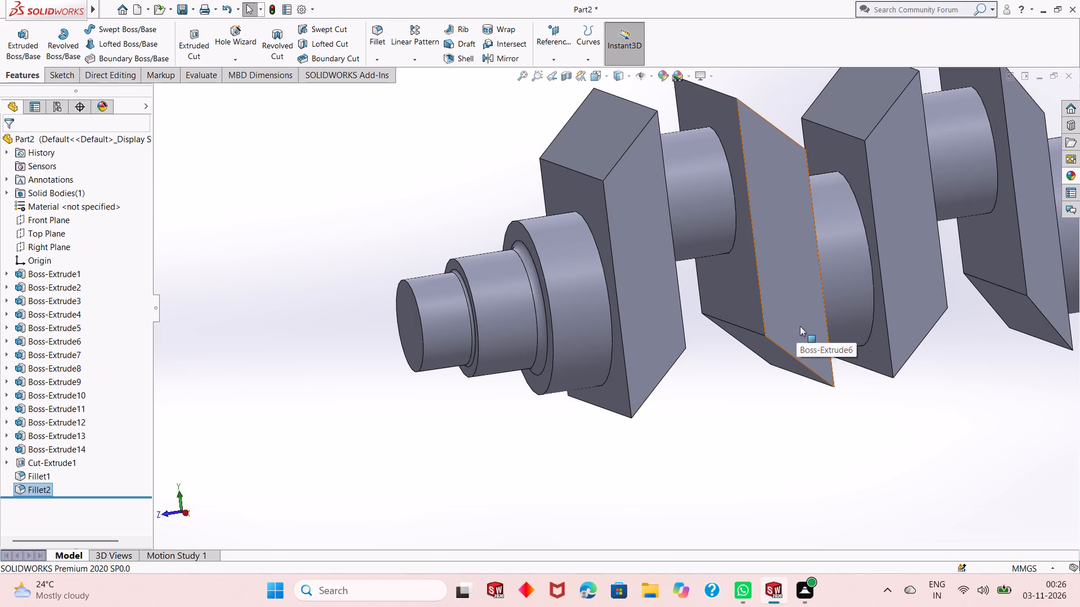
scroll(727, 348, down, 2)
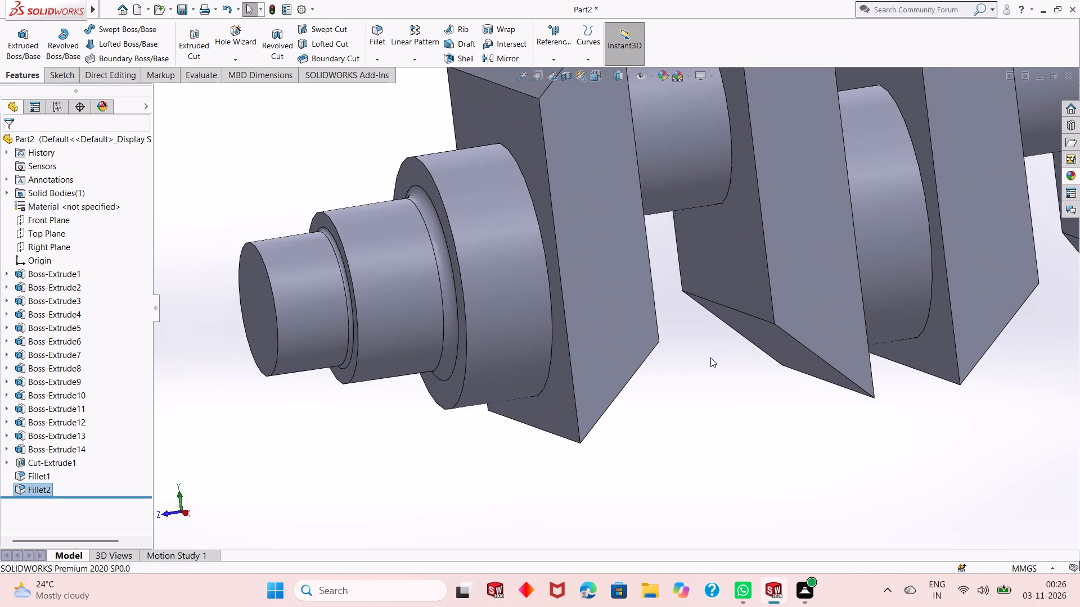
middle_drag(710, 359, 662, 323)
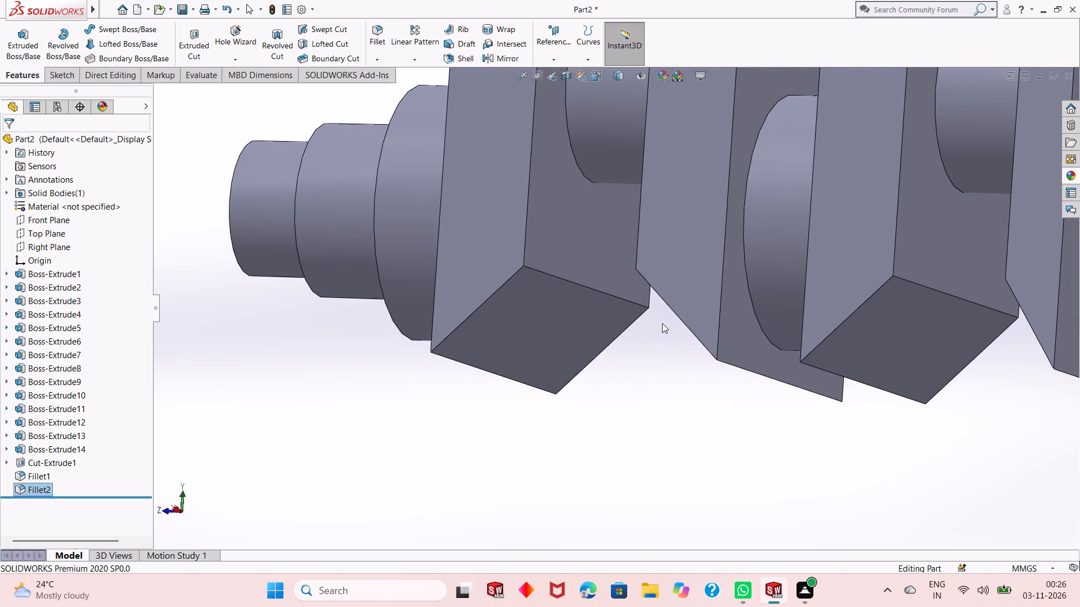
middle_drag(668, 327, 685, 324)
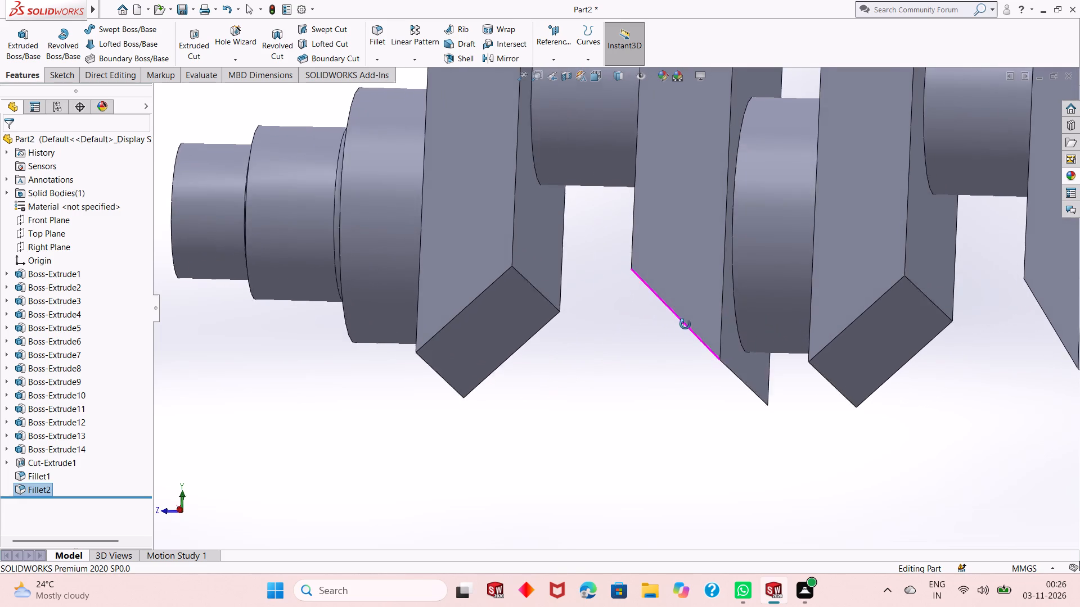
middle_drag(685, 324, 696, 335)
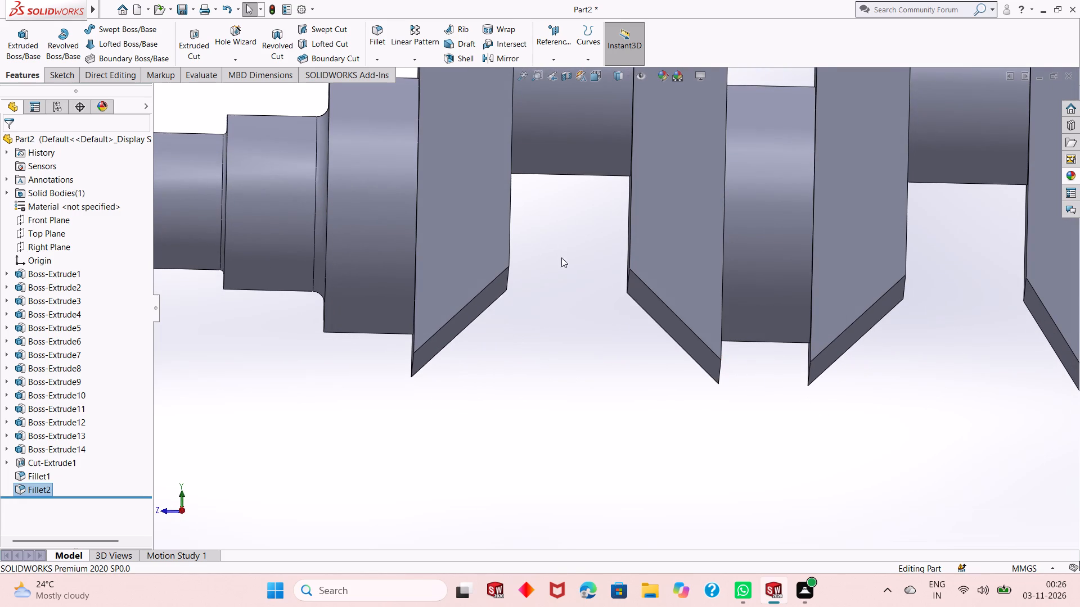
middle_drag(554, 288, 605, 368)
scroll(605, 367, up, 5)
middle_drag(469, 196, 403, 111)
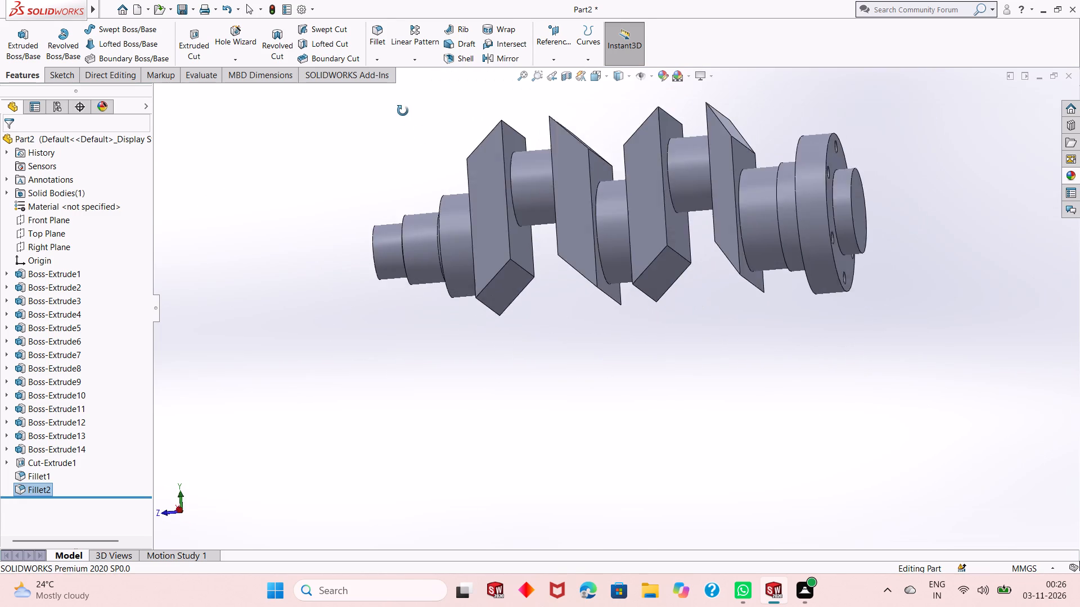
middle_drag(403, 111, 431, 165)
click(379, 28)
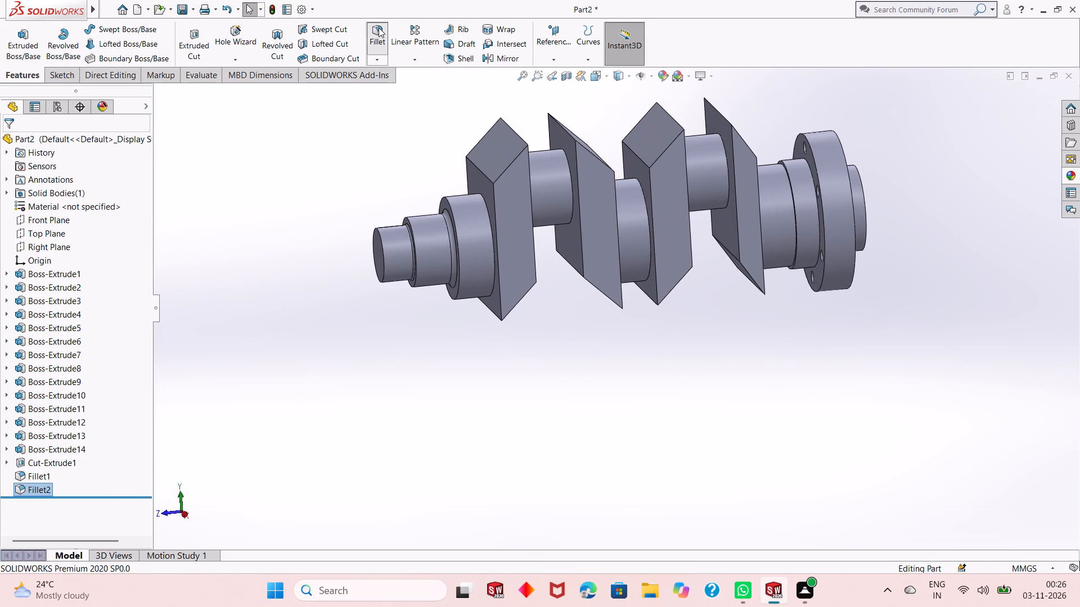
key(2)
key(Return)
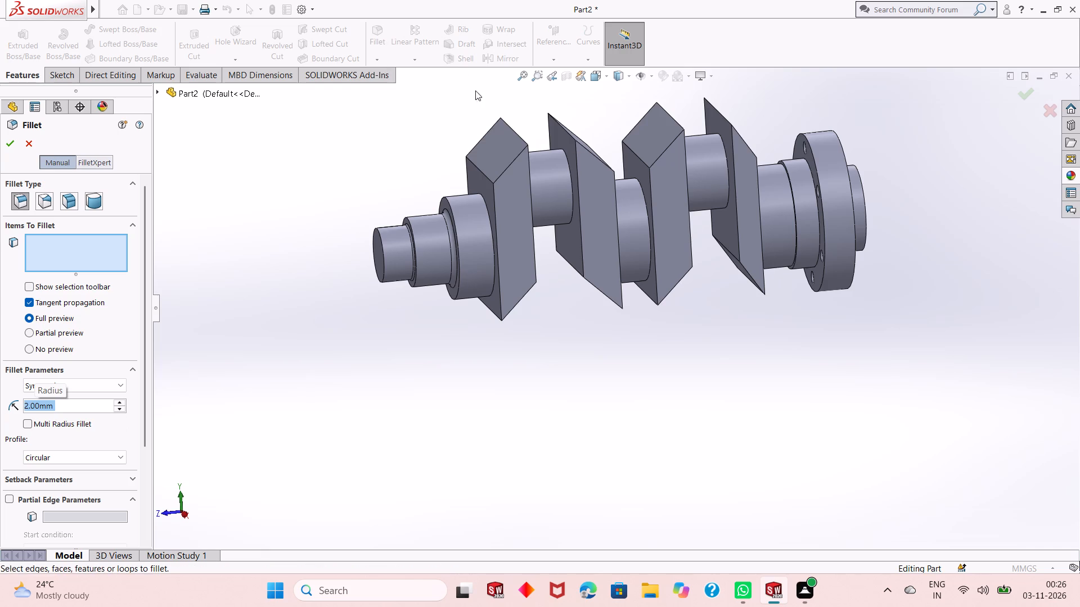
click(484, 206)
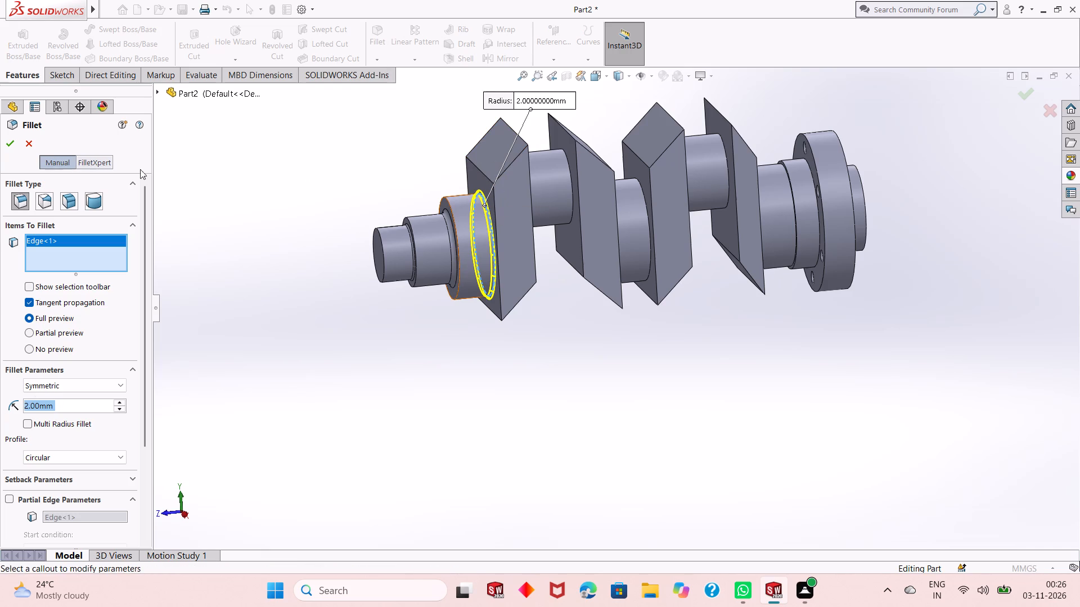
click(5, 144)
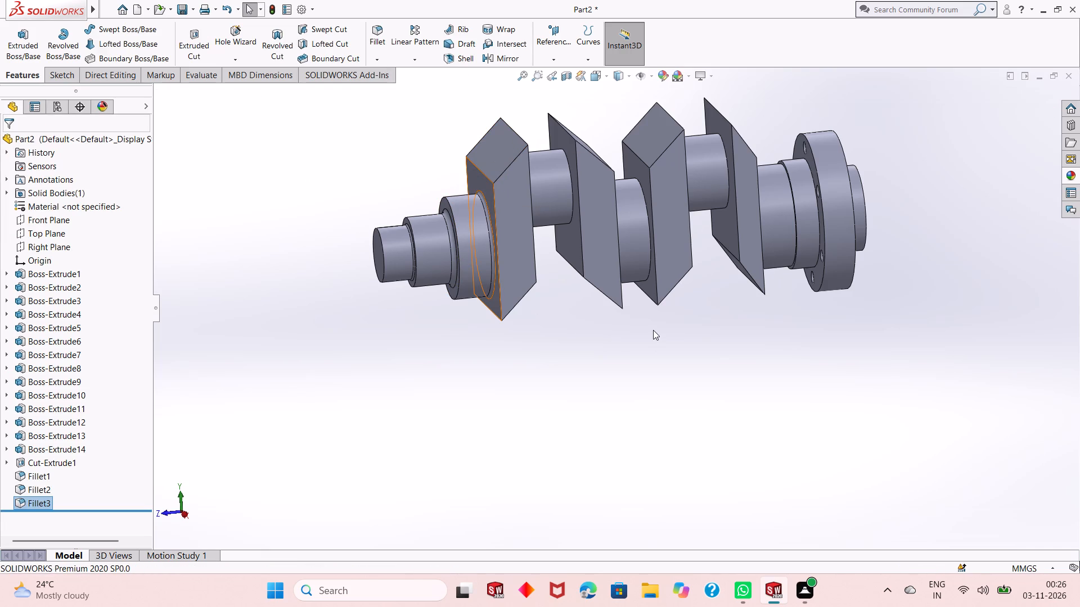
click(251, 378)
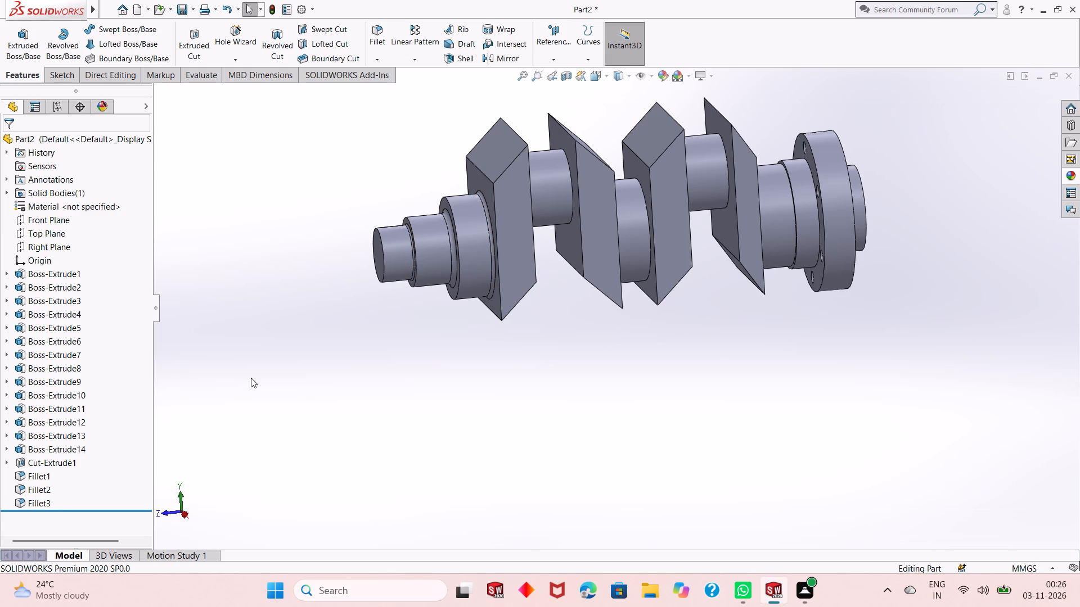
Edit the 2 mm fillet, adding the edges where the first offset cylinder meets the first and second slanted blocks.
click(34, 497)
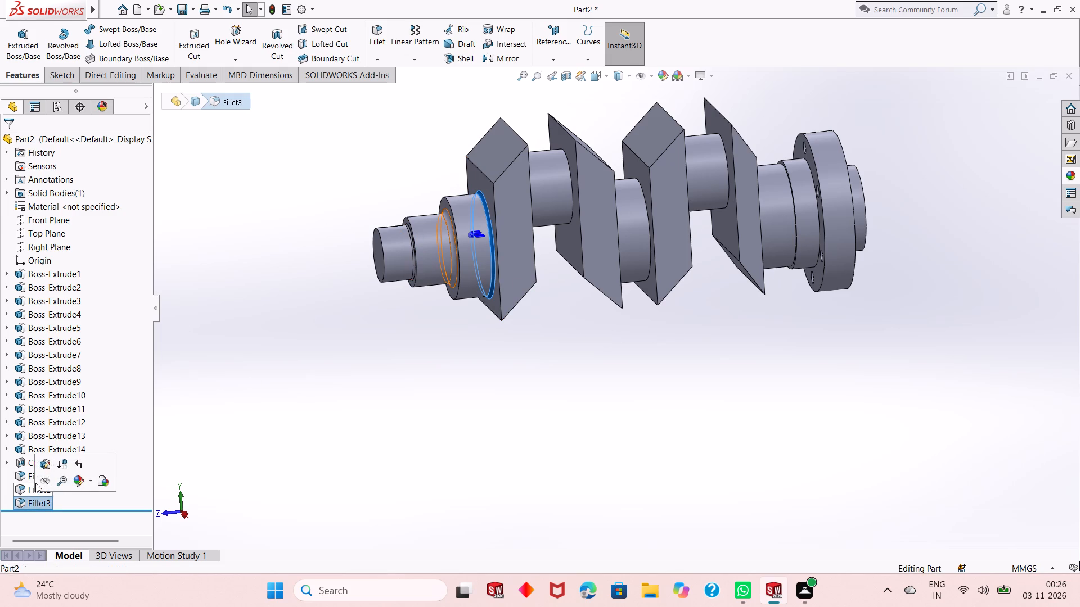
click(43, 466)
middle_drag(622, 333, 578, 321)
scroll(578, 321, up, 1)
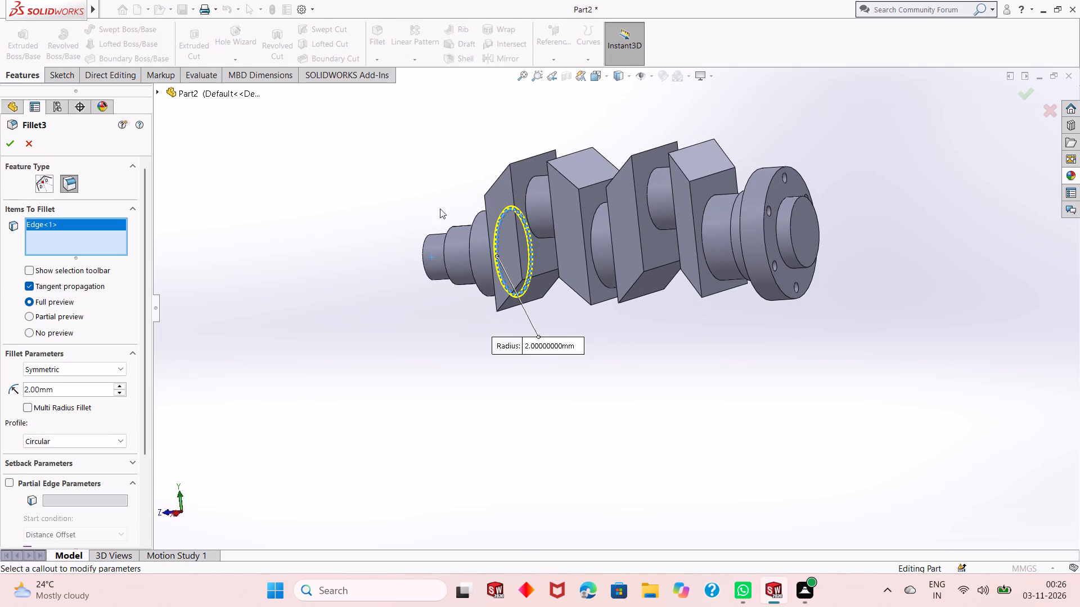
click(525, 194)
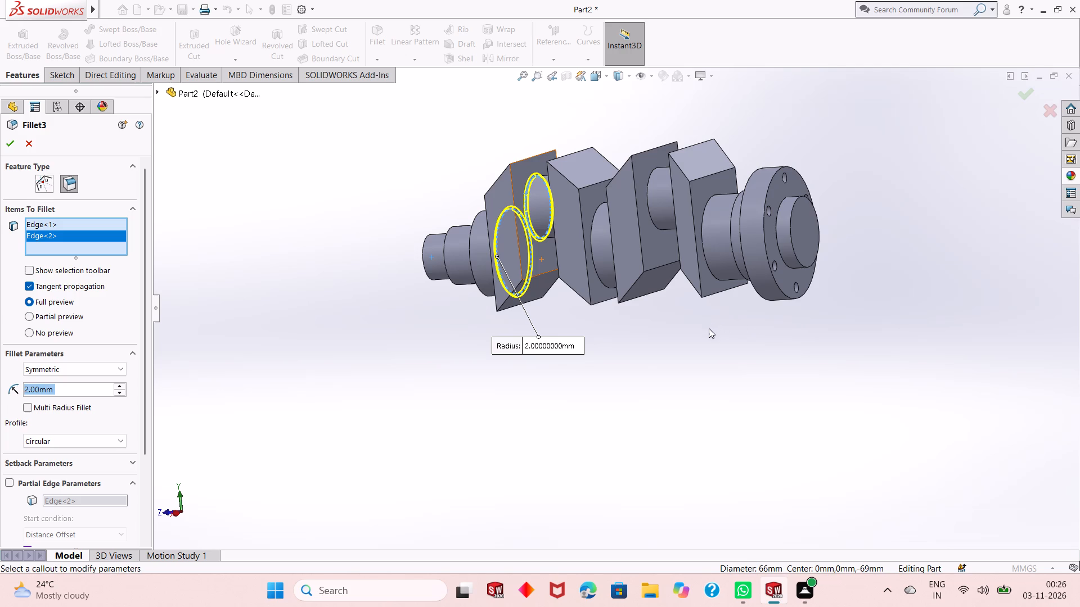
middle_drag(610, 373, 650, 343)
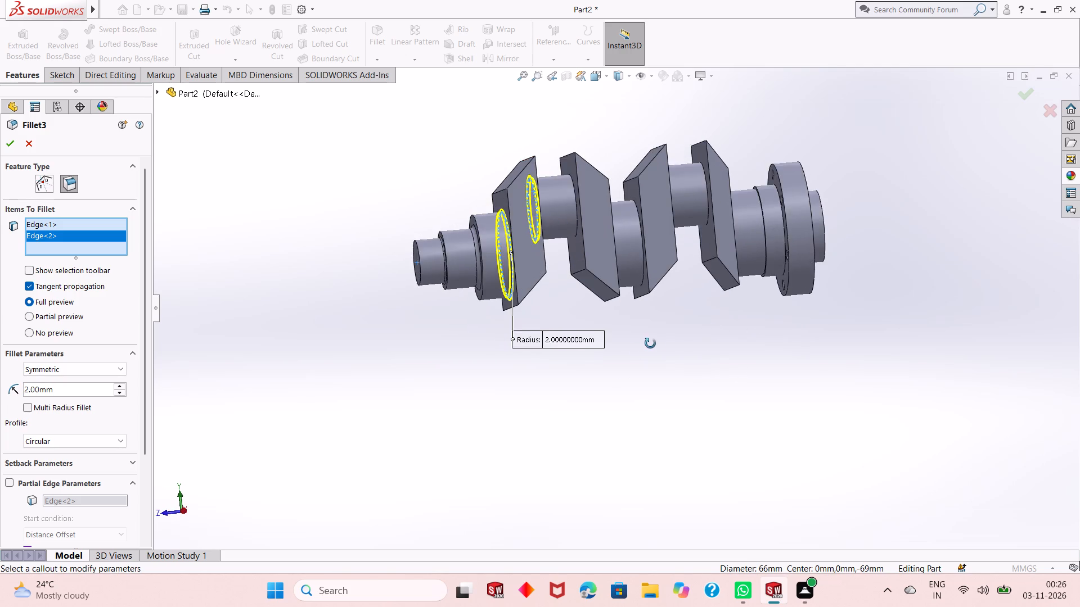
middle_drag(650, 343, 656, 342)
click(578, 203)
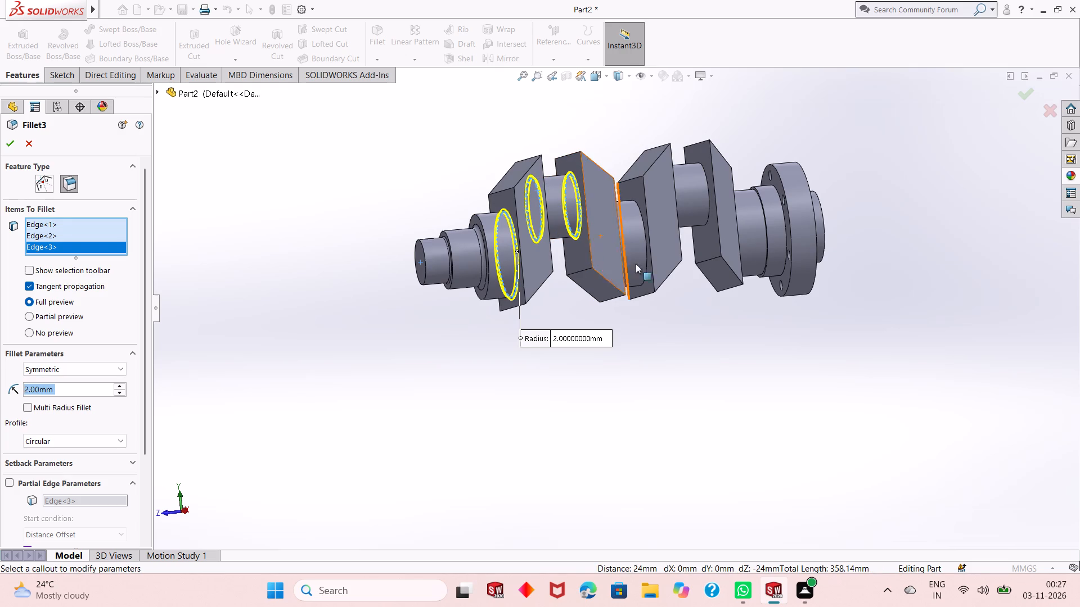
Add the edges where the middle cylinder meets the second and third slanted blocks to the 2 mm fillet.
middle_drag(711, 320, 664, 343)
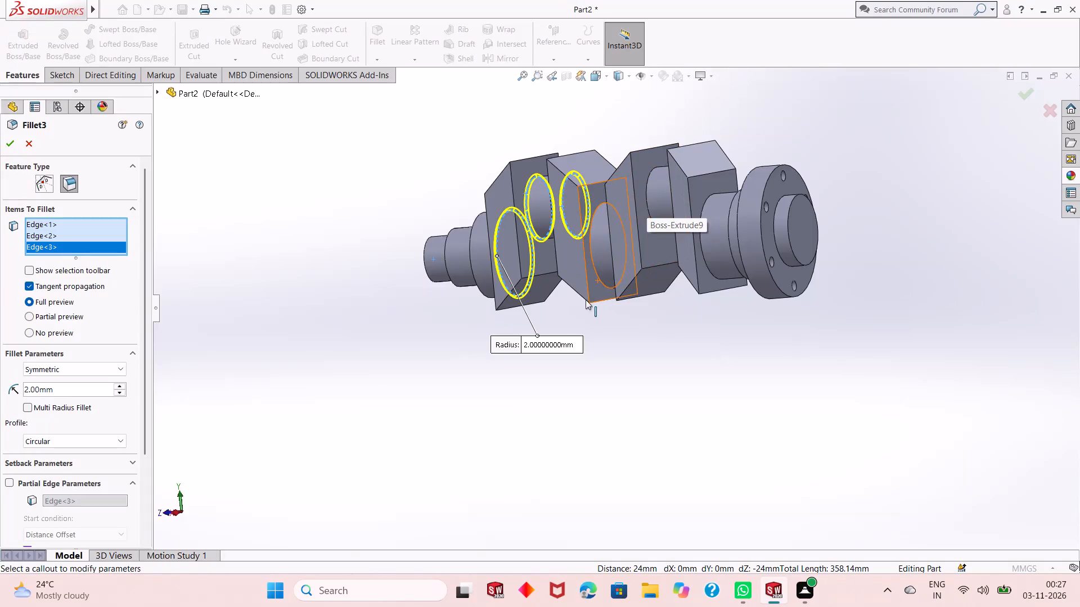
middle_drag(586, 314, 625, 284)
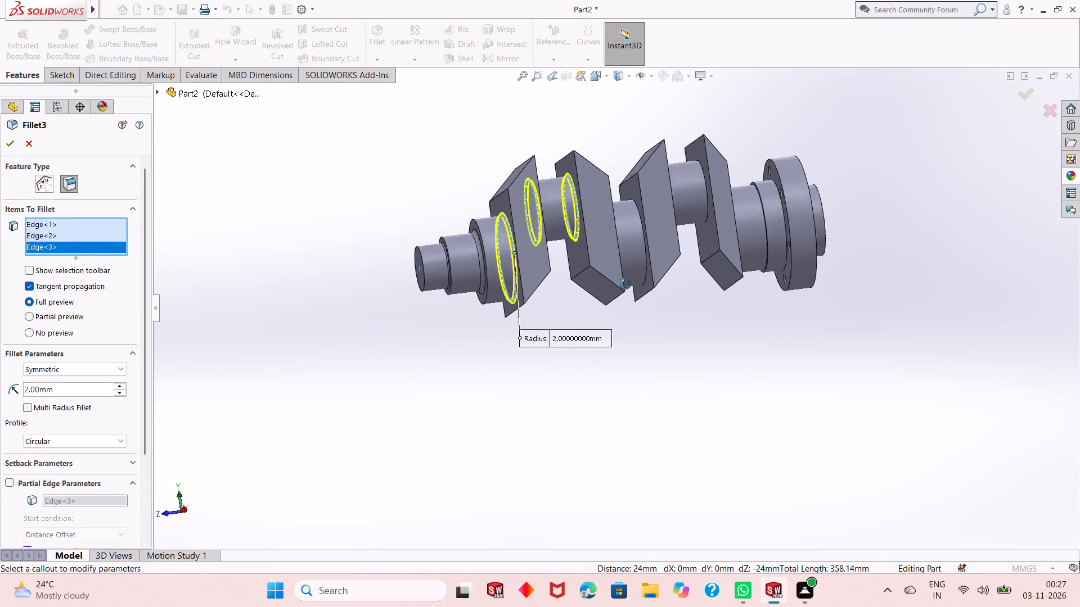
middle_drag(625, 284, 591, 303)
click(600, 205)
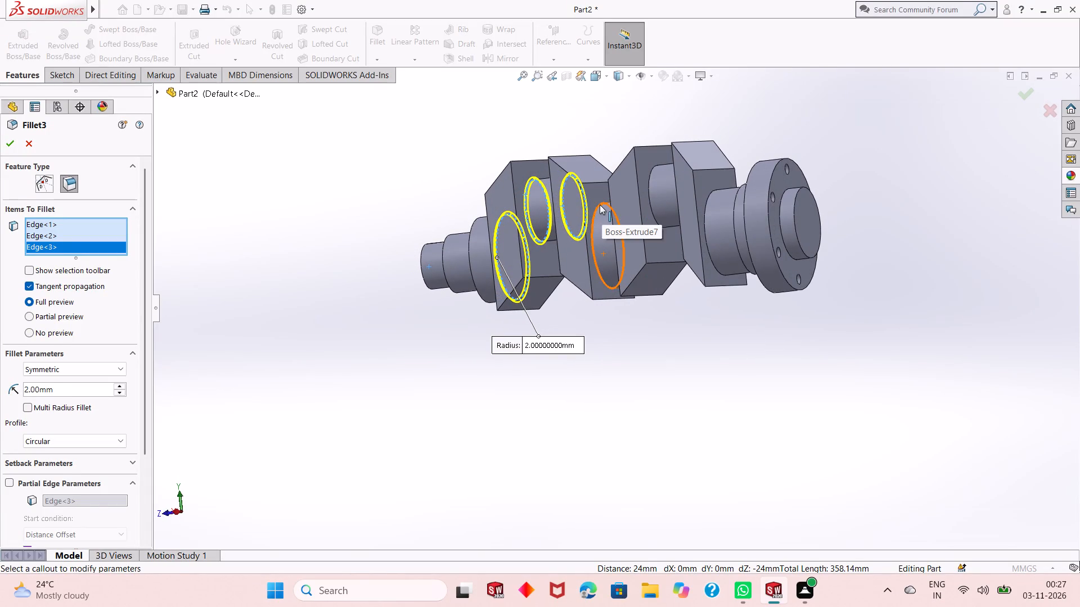
middle_drag(605, 278, 635, 267)
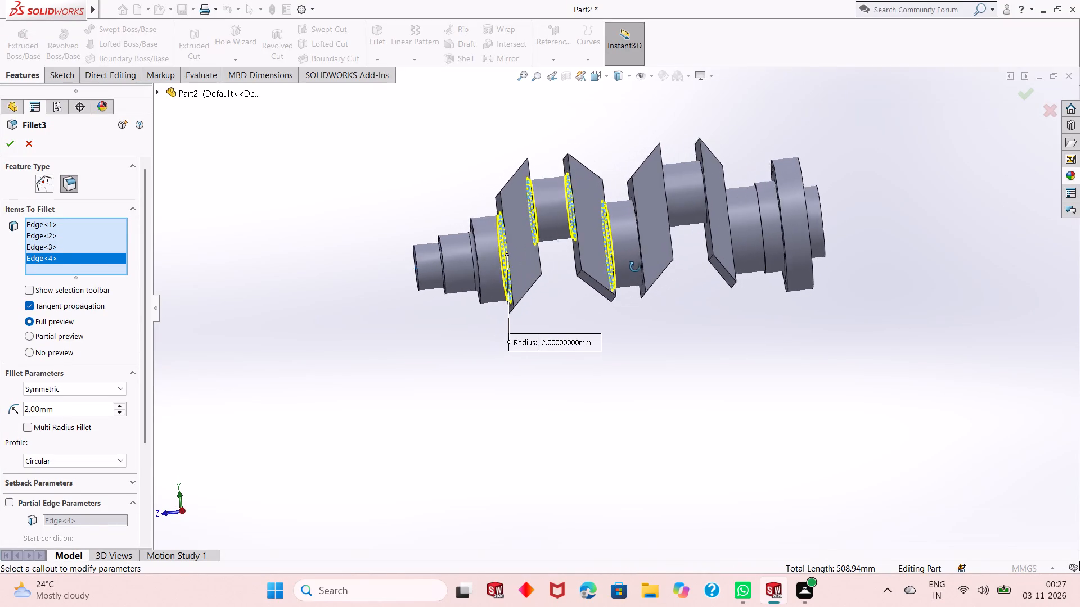
middle_drag(635, 267, 640, 265)
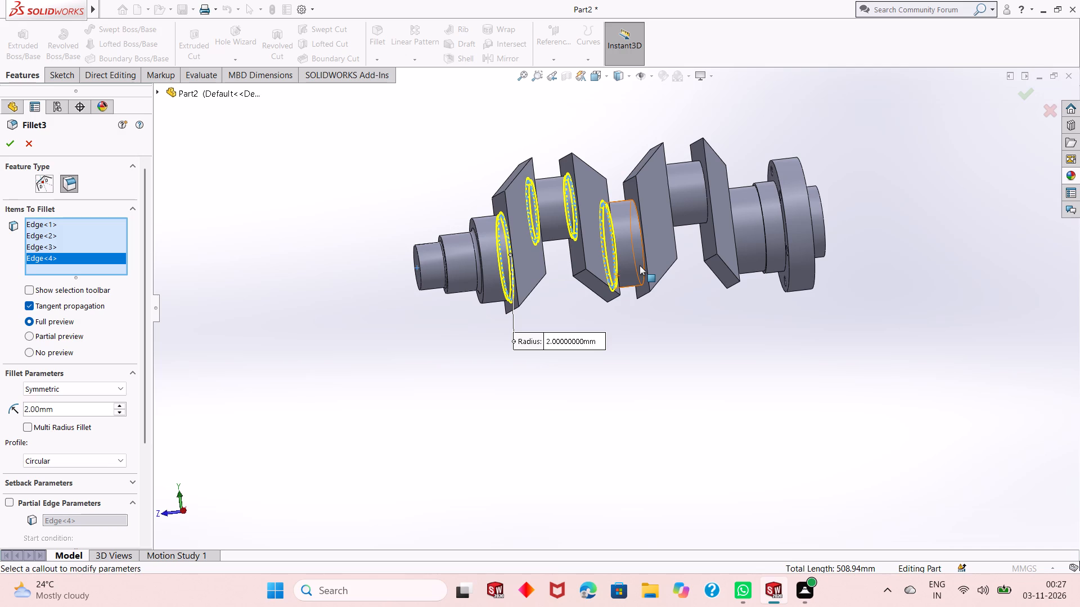
middle_drag(664, 284, 672, 286)
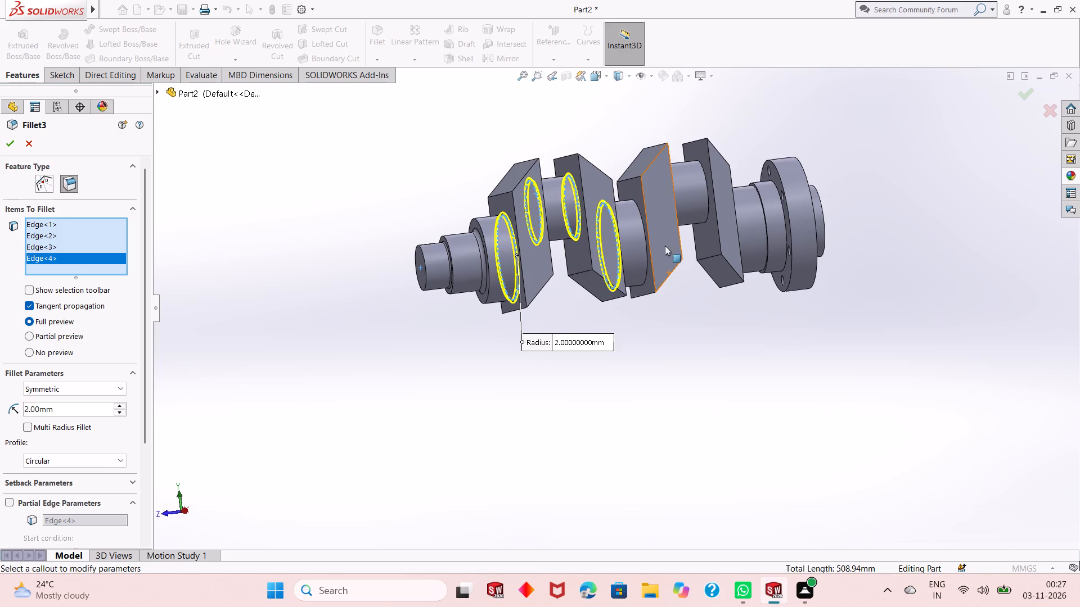
click(643, 220)
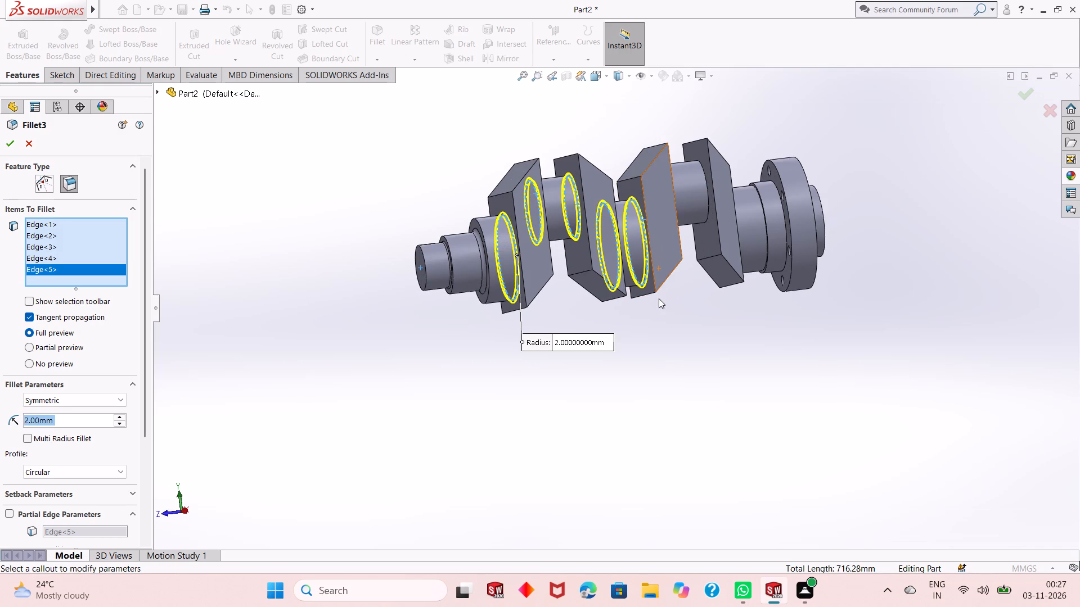
Add the edges where the second offset cylinder meets the third and fourth slanted blocks to the 2 mm fillet.
middle_drag(662, 302, 612, 323)
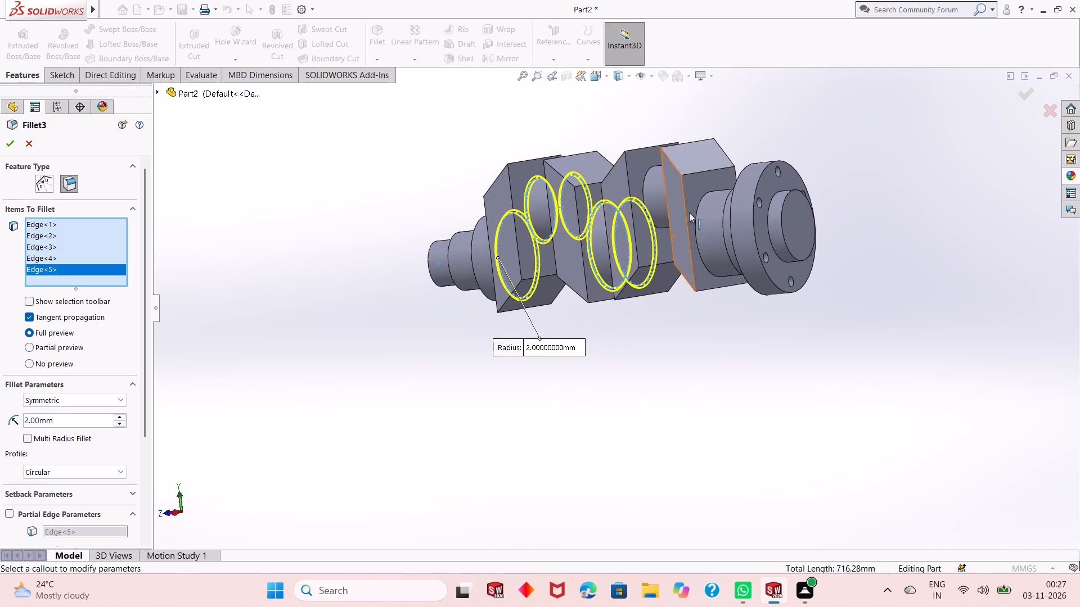
scroll(695, 134, down, 3)
scroll(637, 259, up, 2)
middle_drag(641, 279, 652, 347)
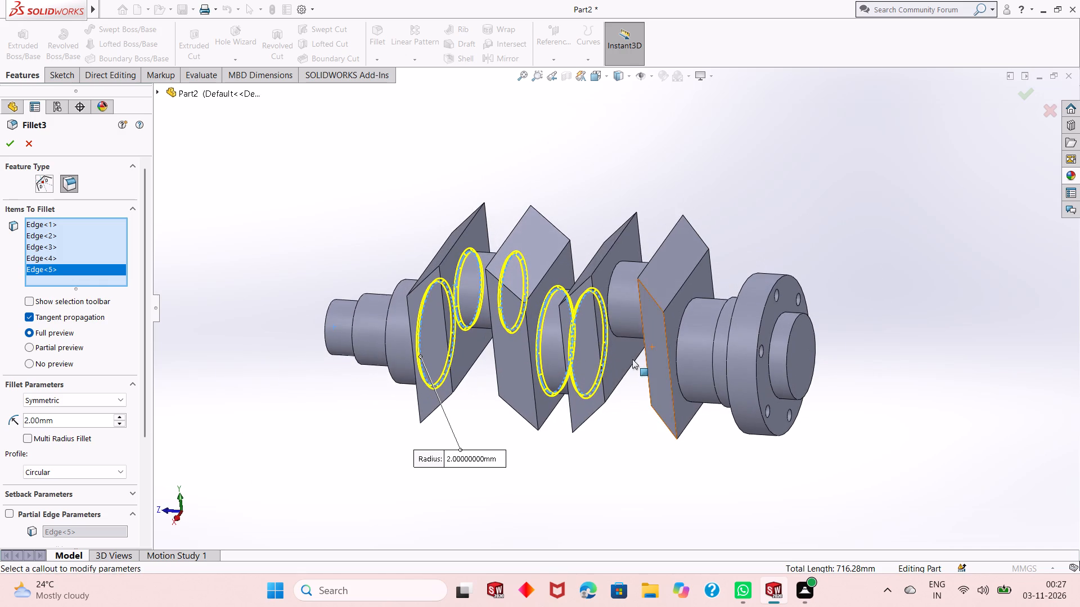
scroll(619, 365, up, 1)
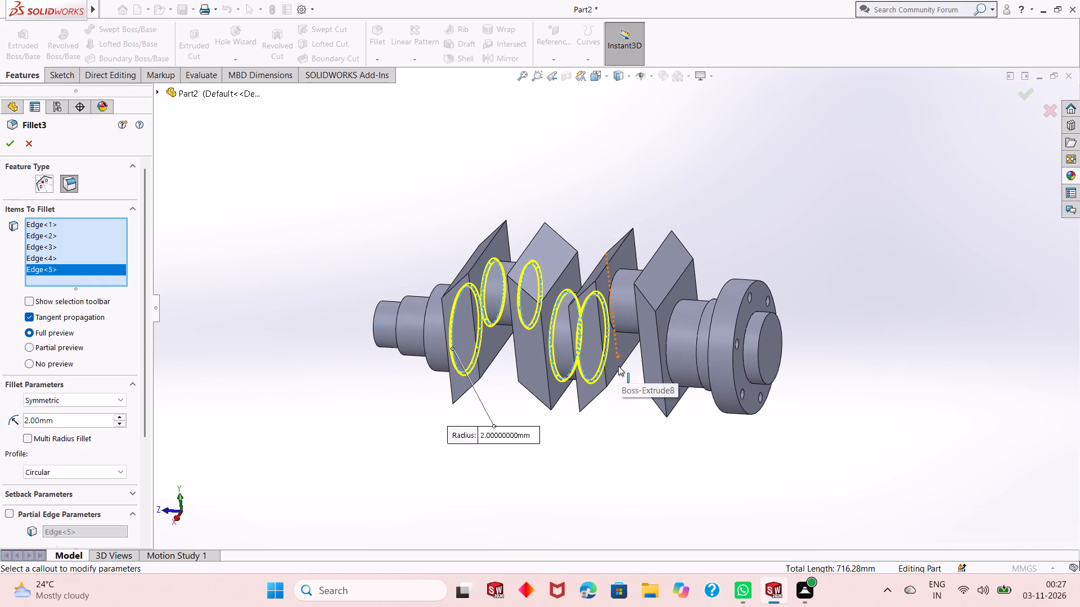
middle_drag(611, 374, 609, 339)
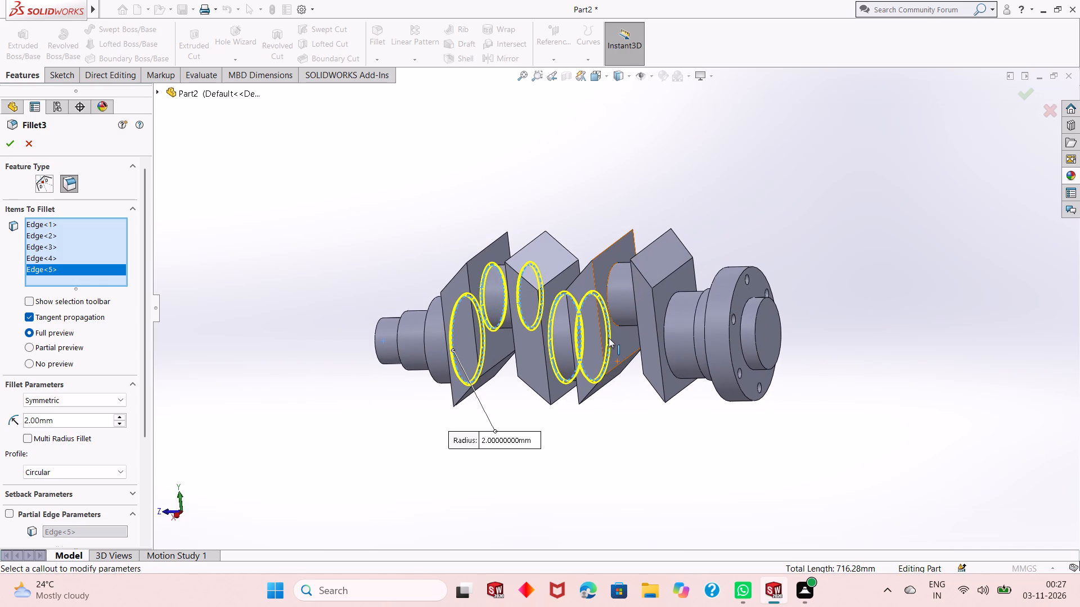
click(606, 277)
middle_drag(610, 374, 651, 328)
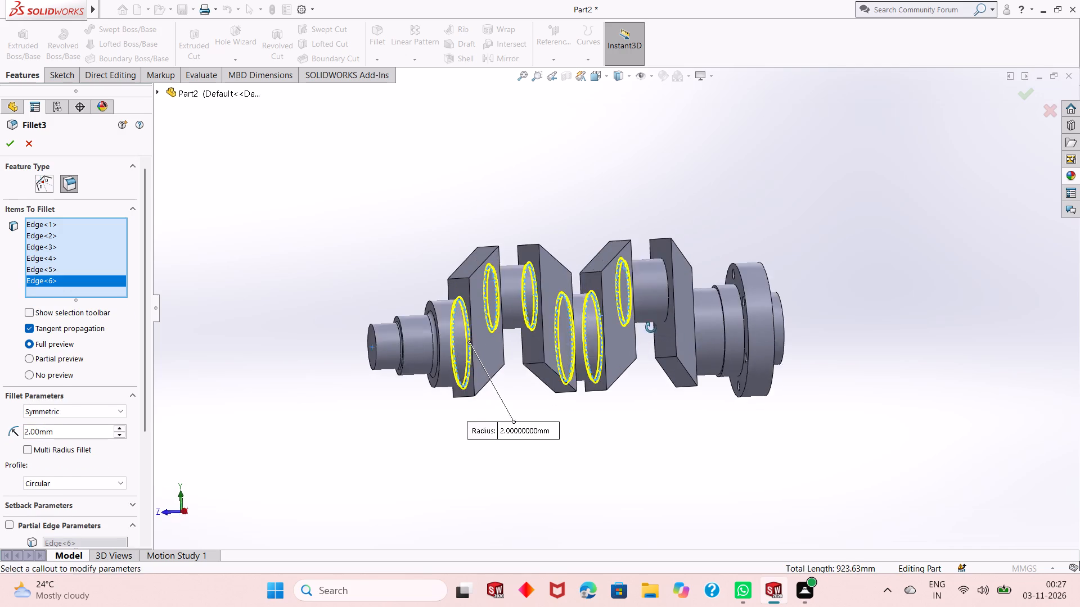
middle_drag(651, 328, 659, 323)
click(668, 277)
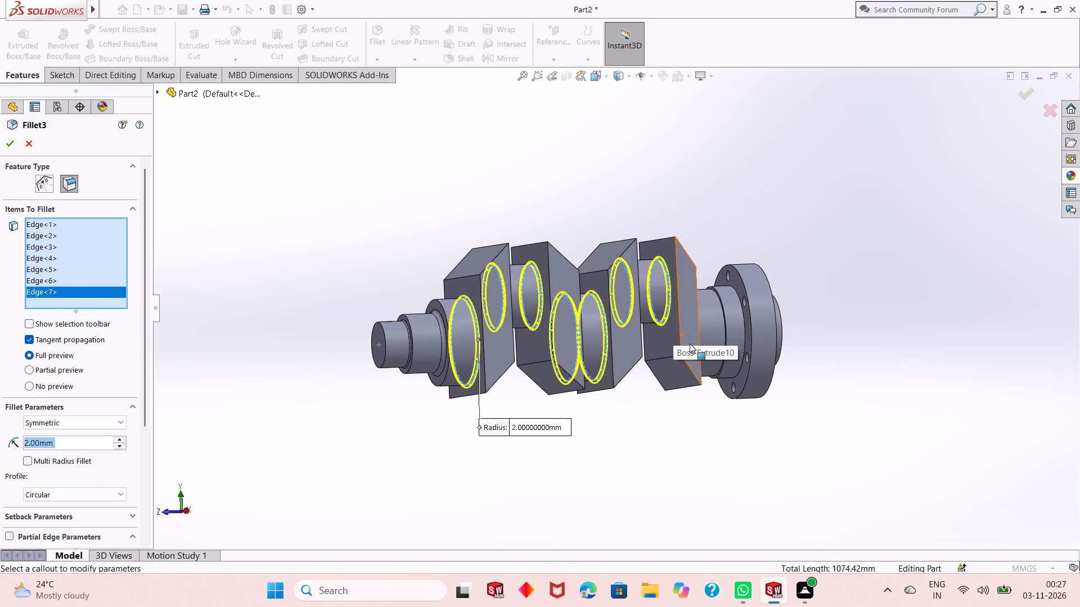
Add the fourth slanted block's junction edge with the flange-side cylinder and the end boss's outer rim to the 2 mm fillet.
middle_drag(674, 359, 650, 346)
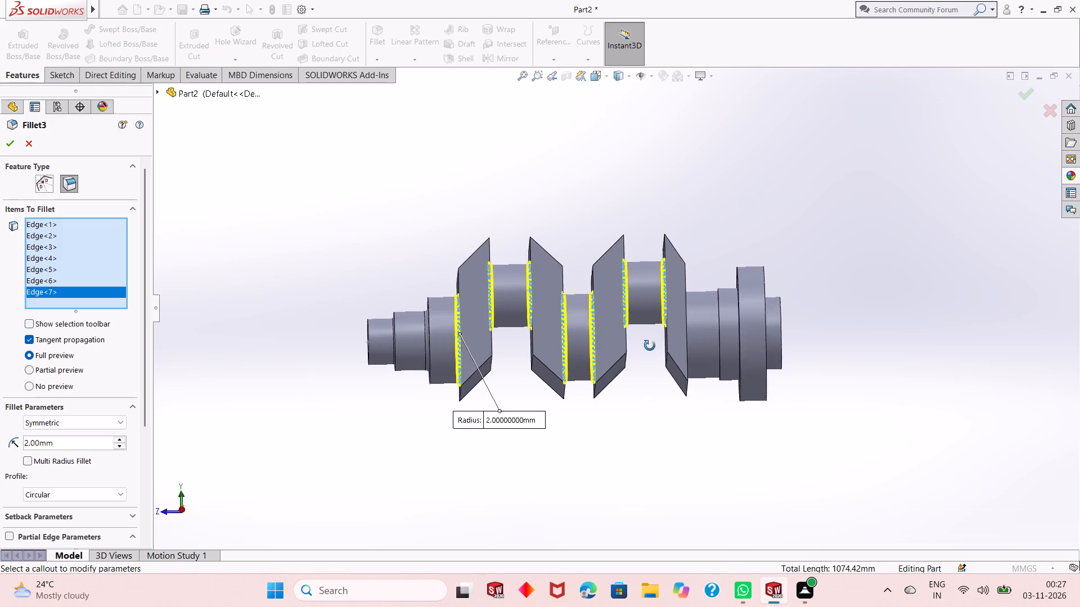
middle_drag(650, 346, 641, 368)
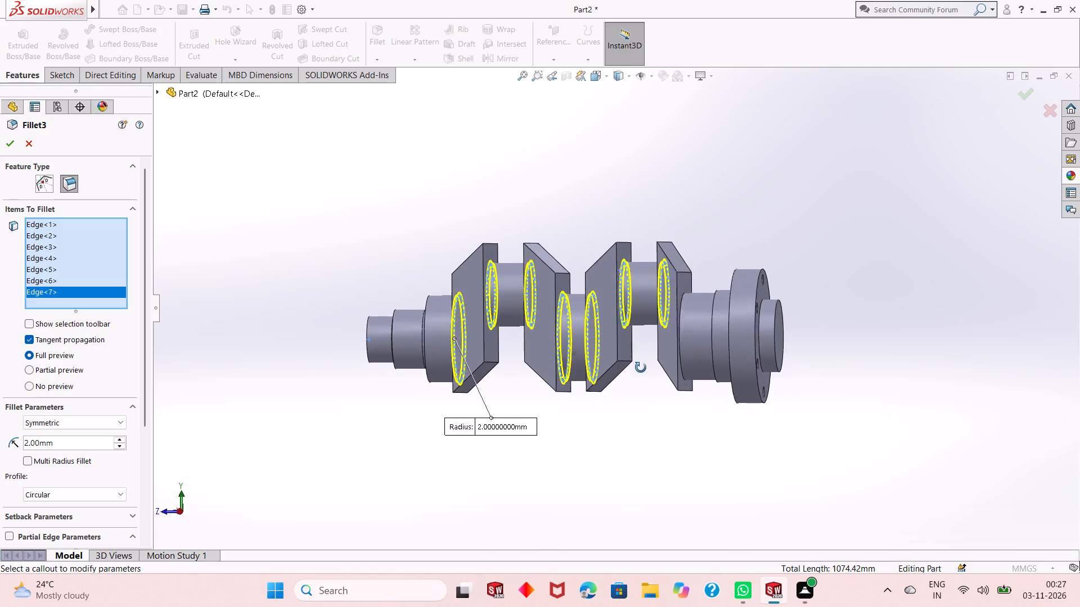
middle_drag(641, 368, 618, 387)
click(659, 323)
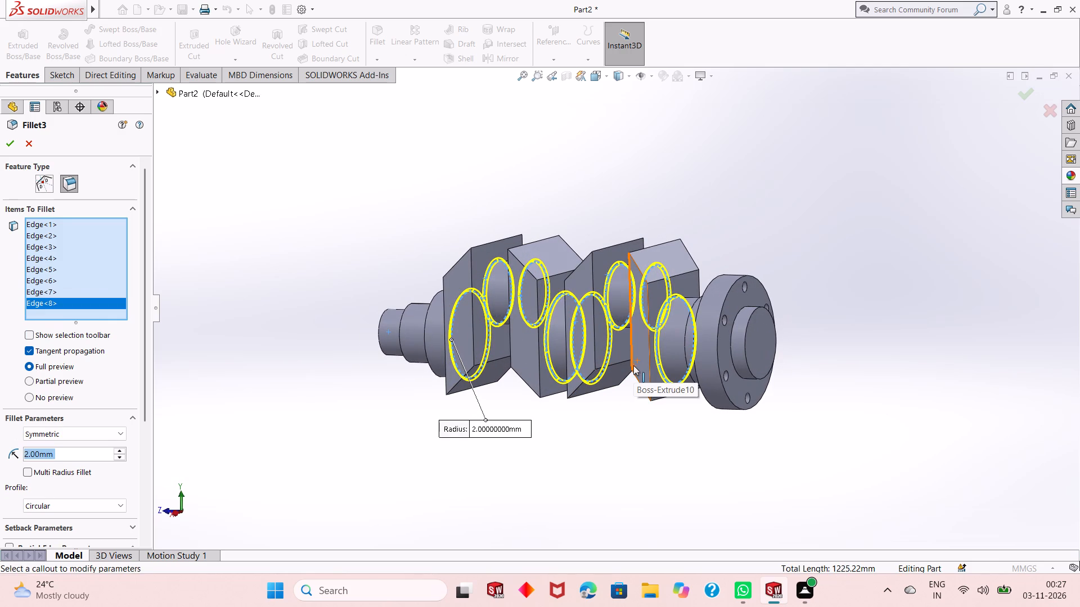
scroll(758, 309, down, 3)
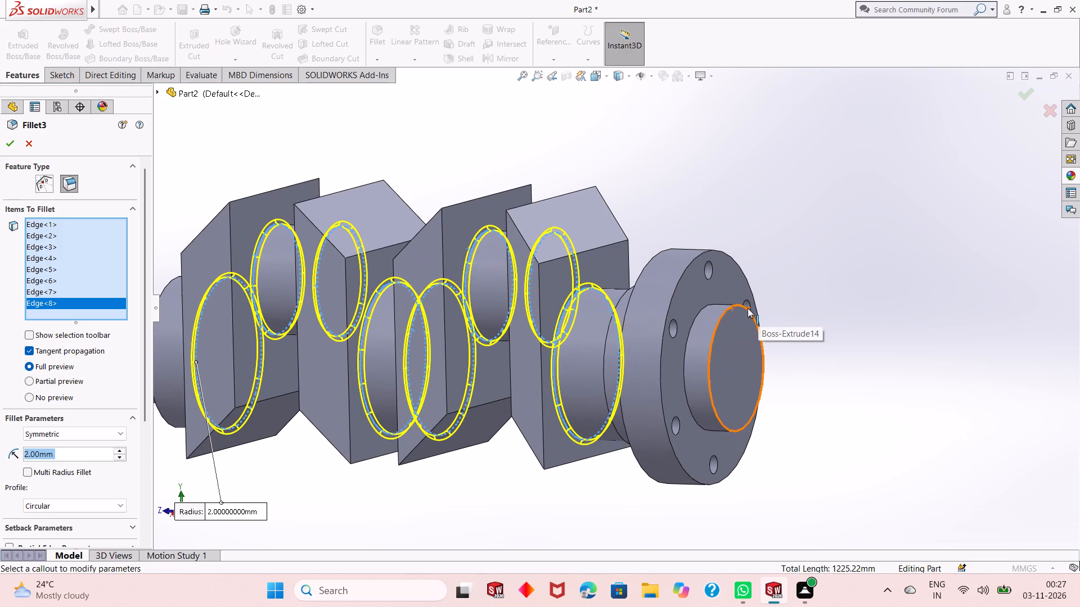
click(744, 307)
scroll(751, 365, up, 1)
middle_drag(753, 366, 765, 360)
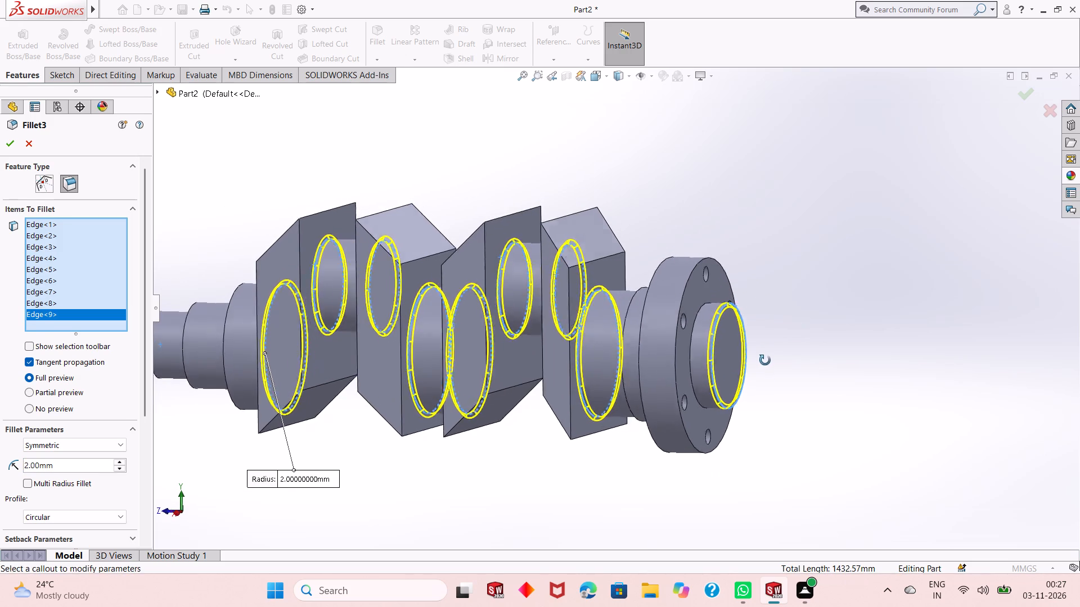
middle_drag(765, 360, 785, 351)
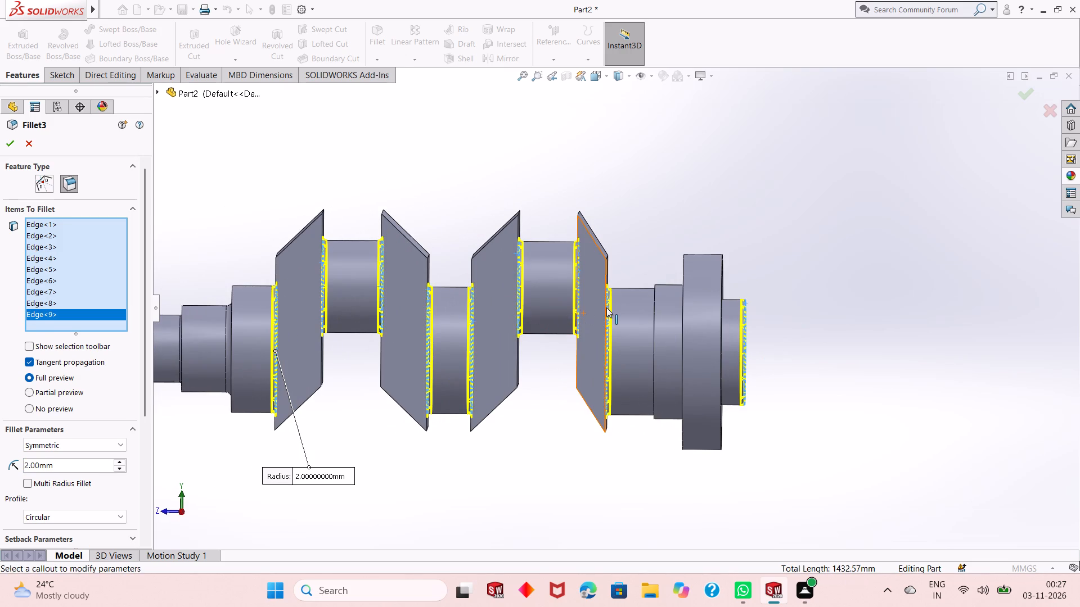
scroll(606, 307, up, 2)
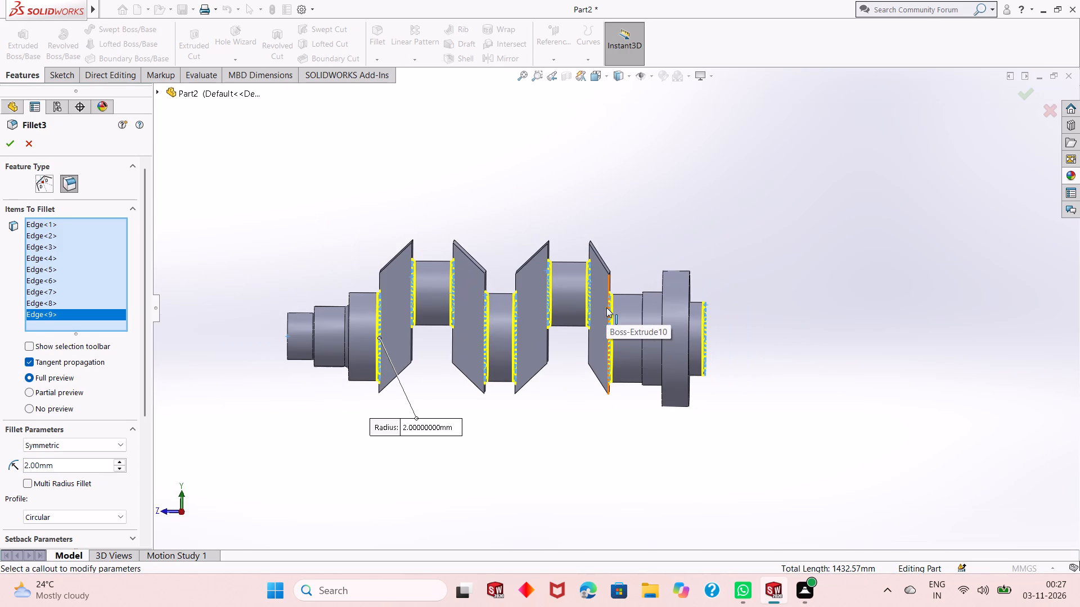
click(8, 143)
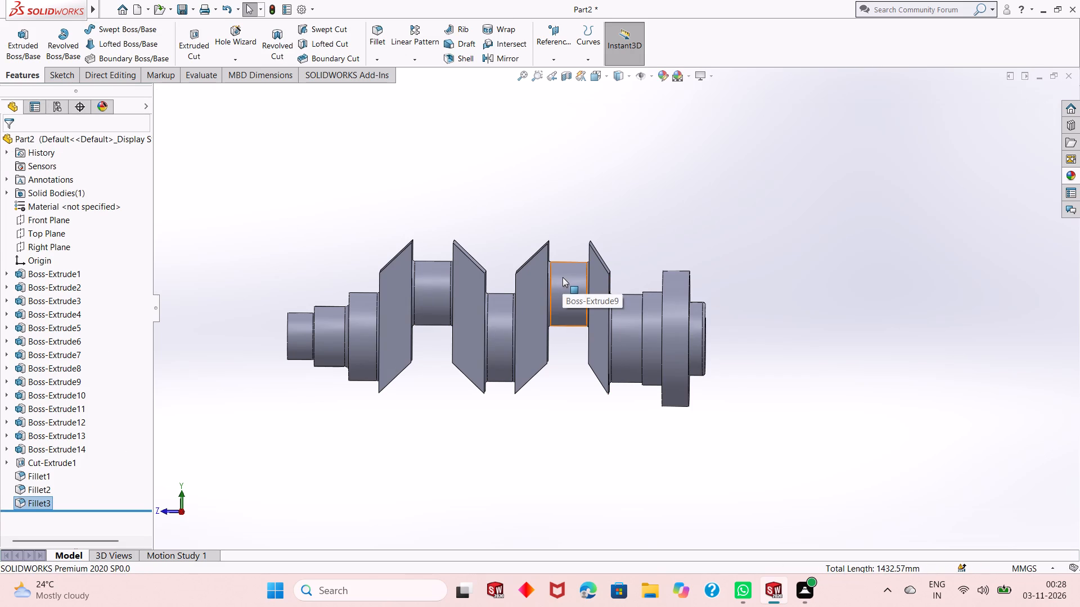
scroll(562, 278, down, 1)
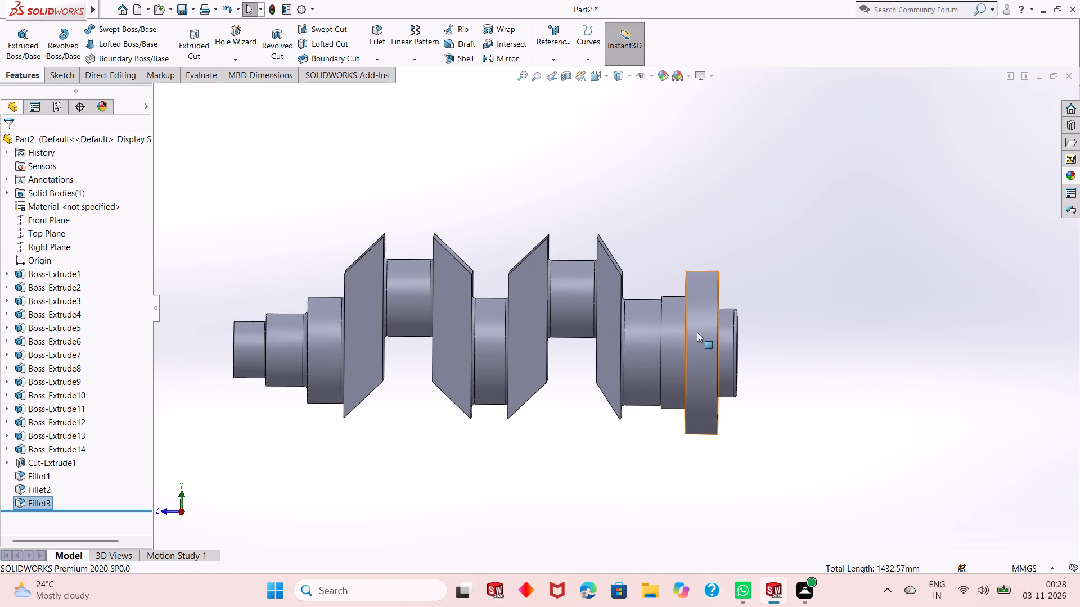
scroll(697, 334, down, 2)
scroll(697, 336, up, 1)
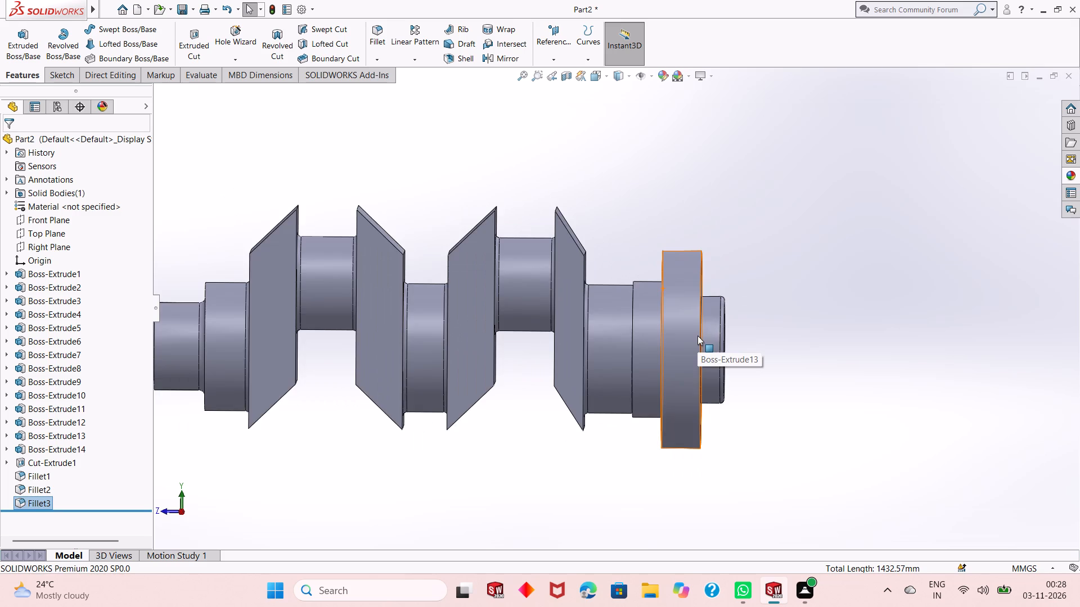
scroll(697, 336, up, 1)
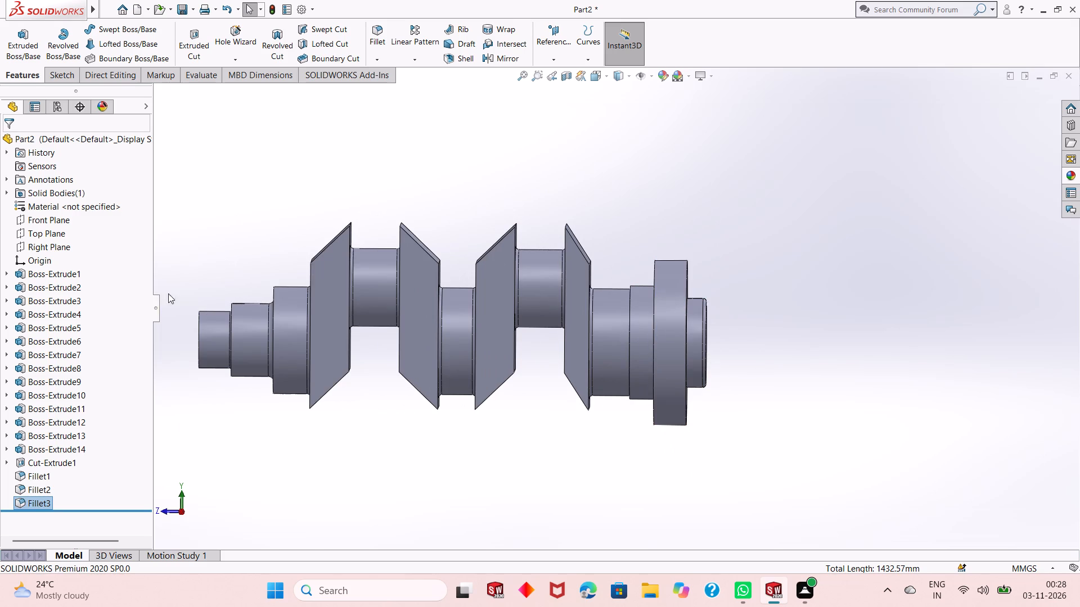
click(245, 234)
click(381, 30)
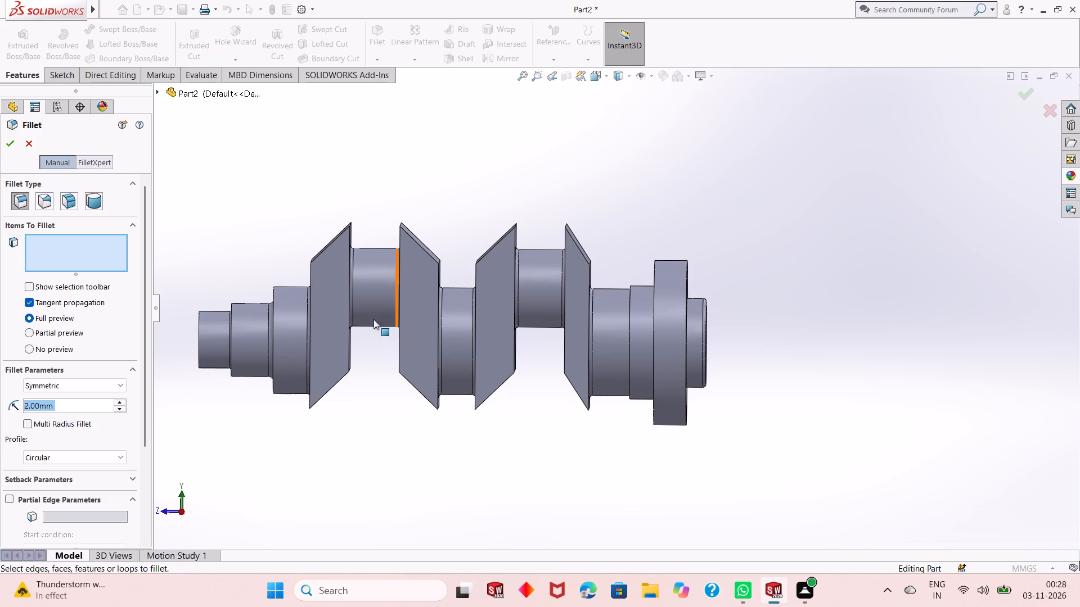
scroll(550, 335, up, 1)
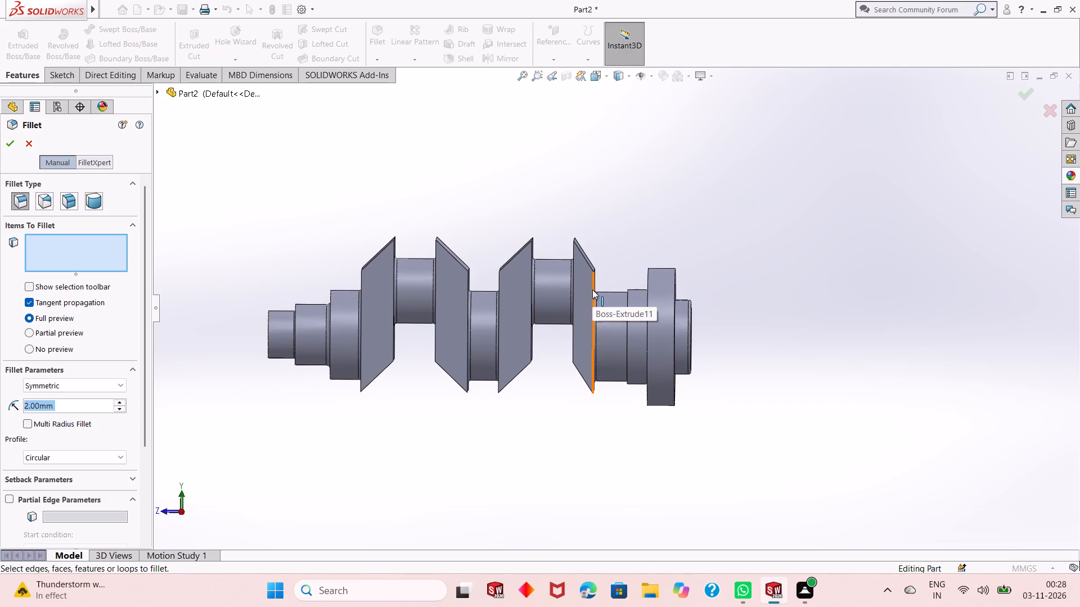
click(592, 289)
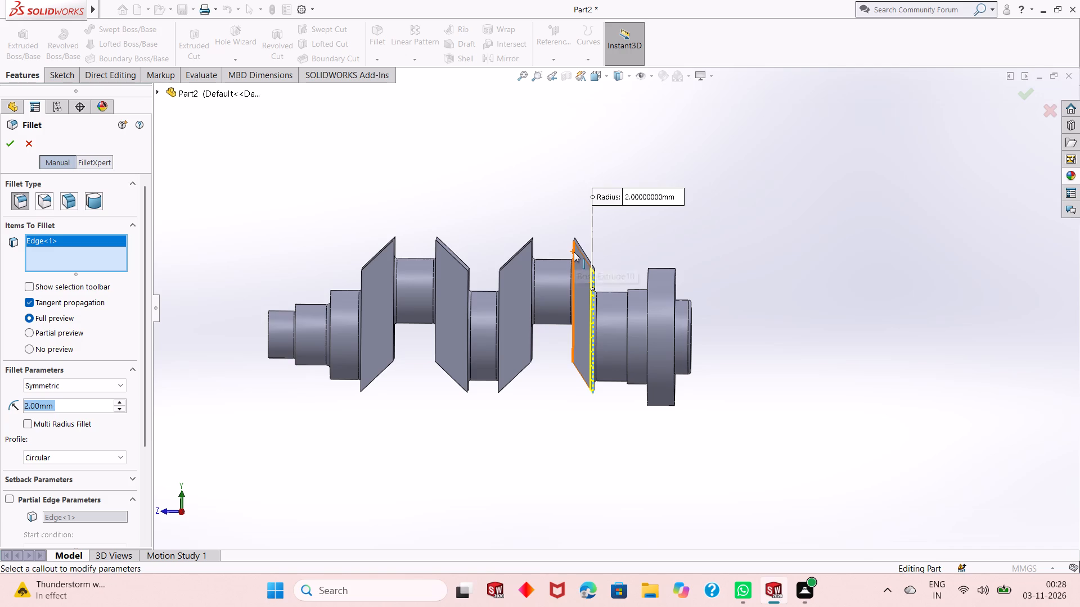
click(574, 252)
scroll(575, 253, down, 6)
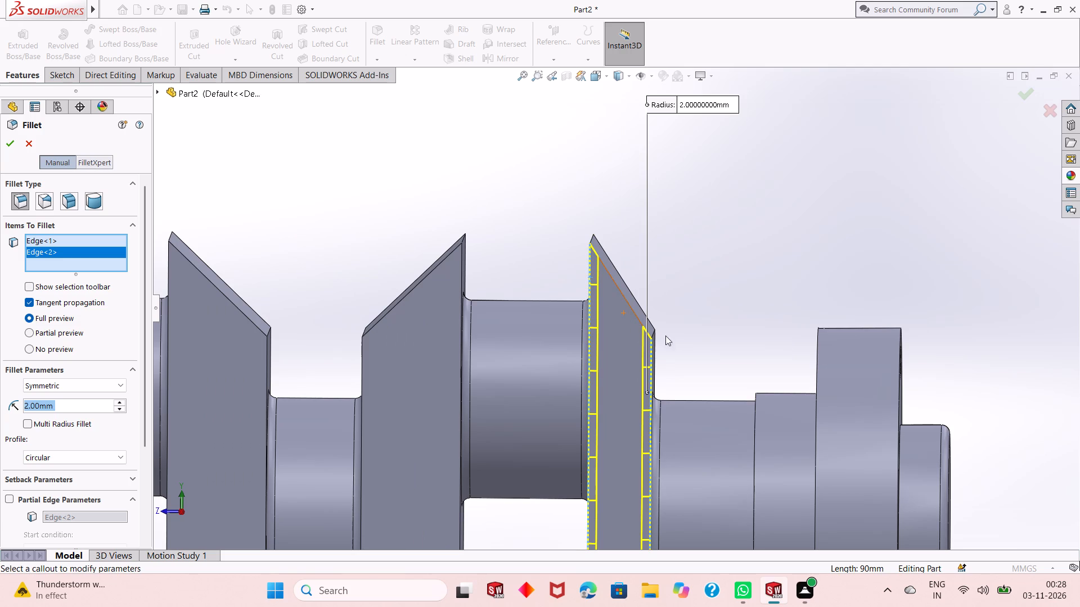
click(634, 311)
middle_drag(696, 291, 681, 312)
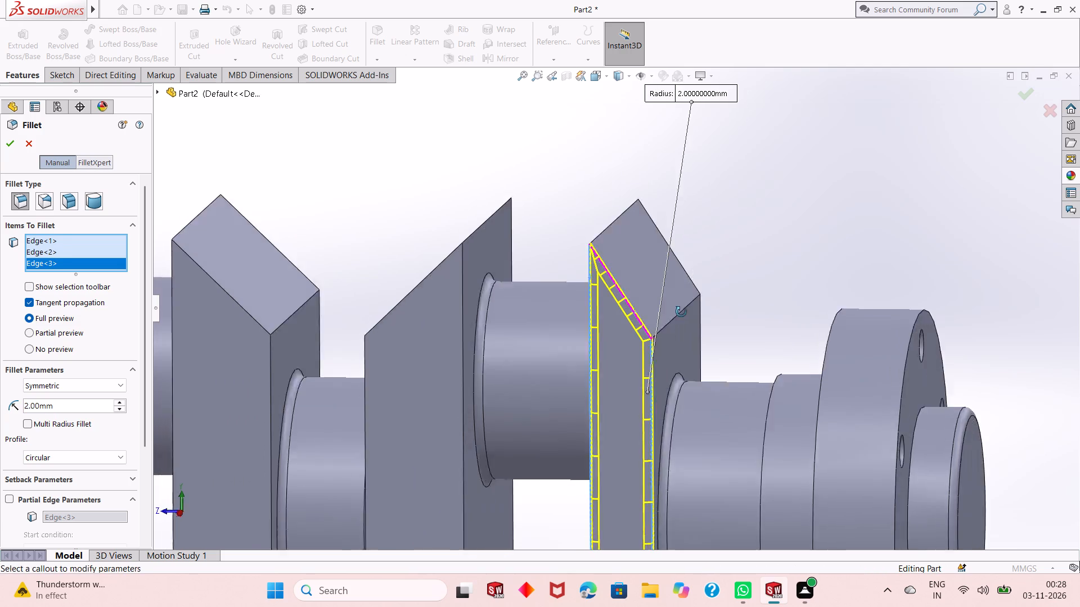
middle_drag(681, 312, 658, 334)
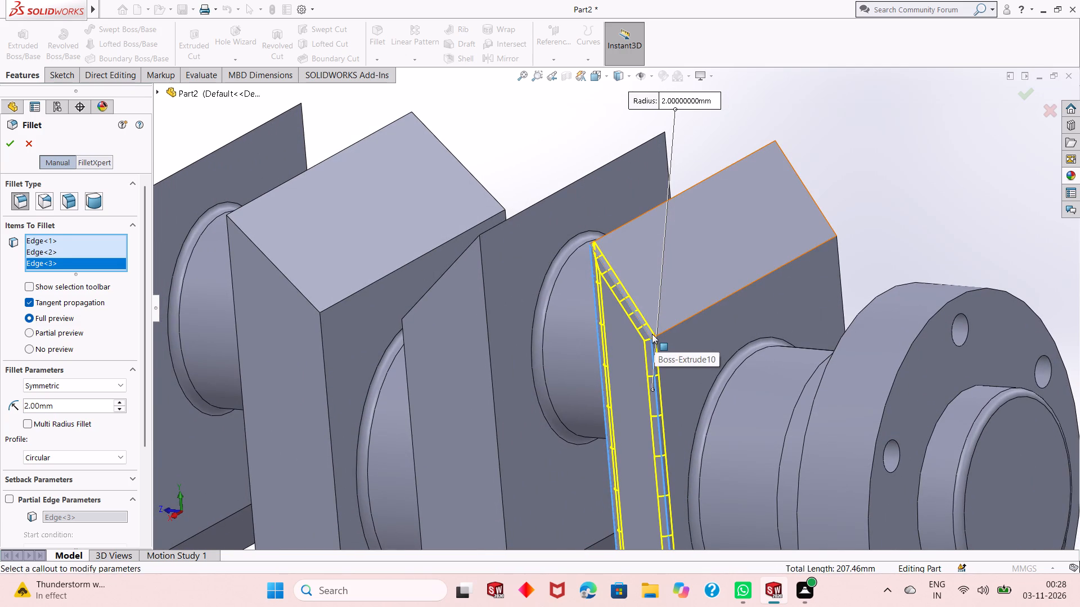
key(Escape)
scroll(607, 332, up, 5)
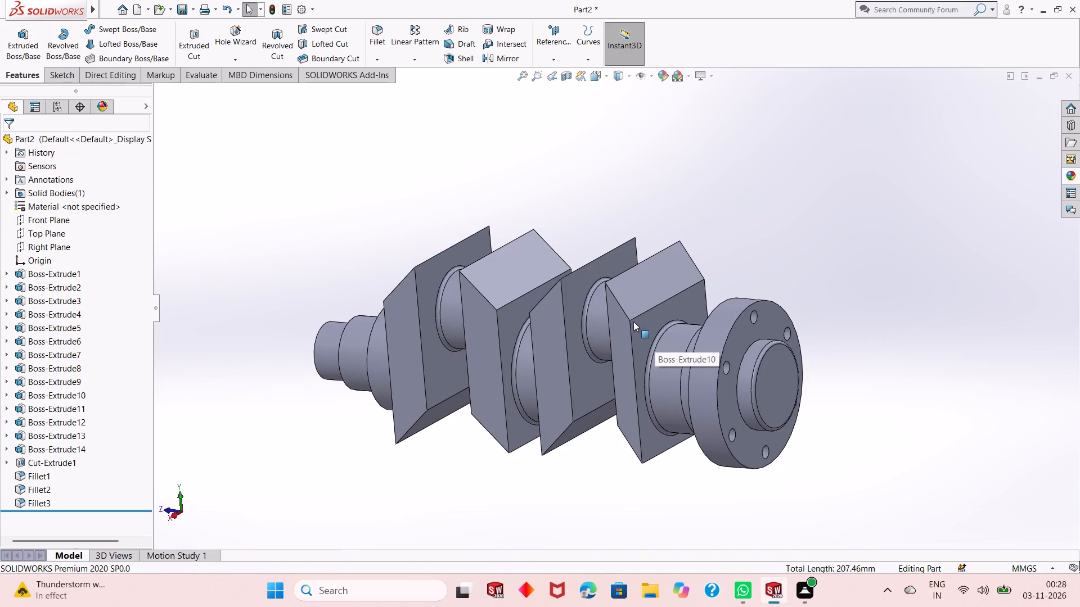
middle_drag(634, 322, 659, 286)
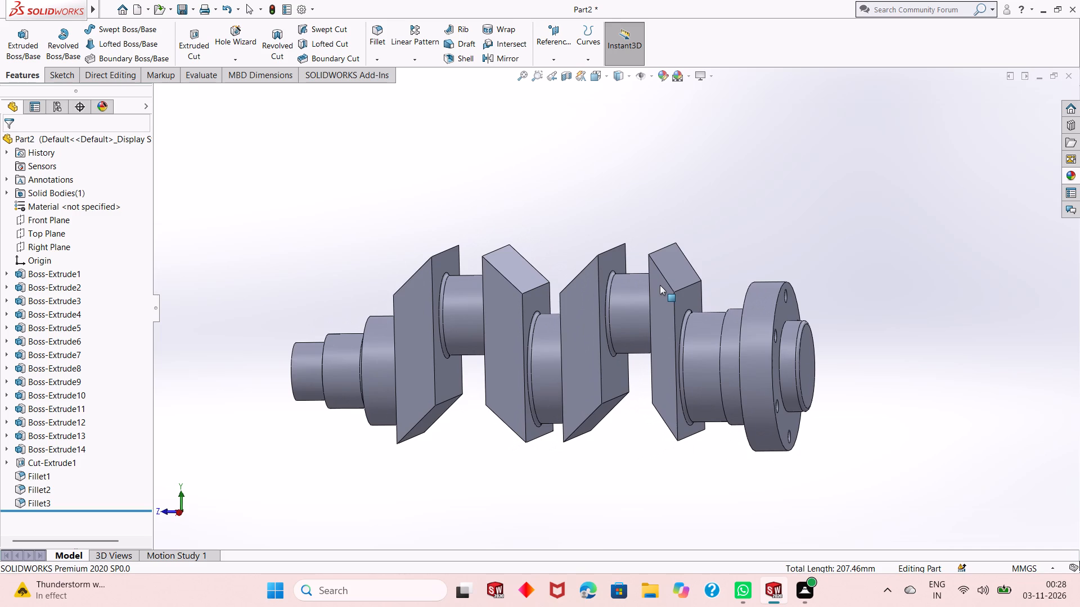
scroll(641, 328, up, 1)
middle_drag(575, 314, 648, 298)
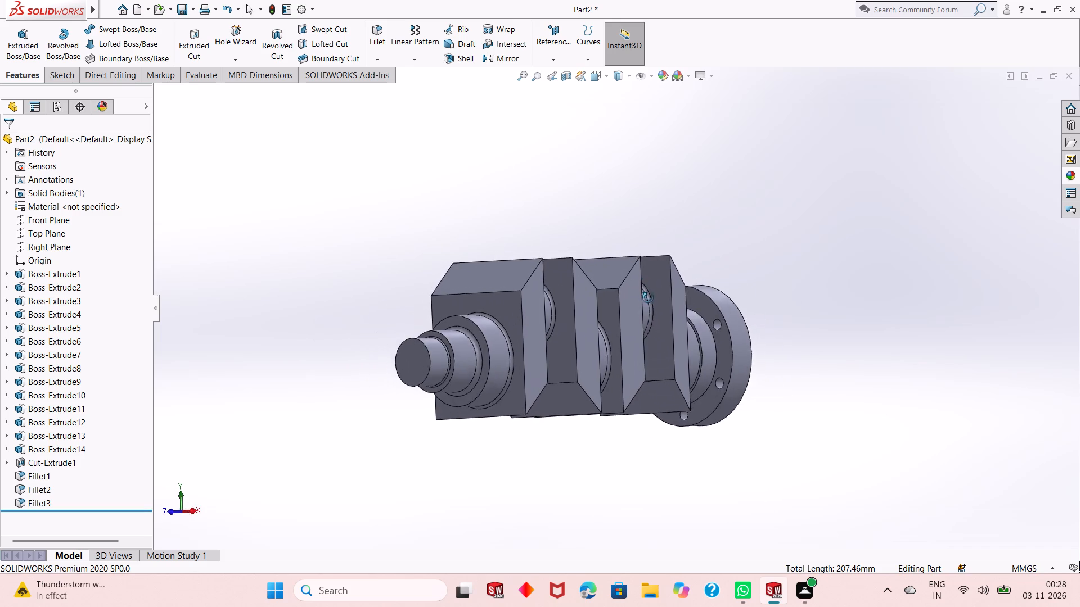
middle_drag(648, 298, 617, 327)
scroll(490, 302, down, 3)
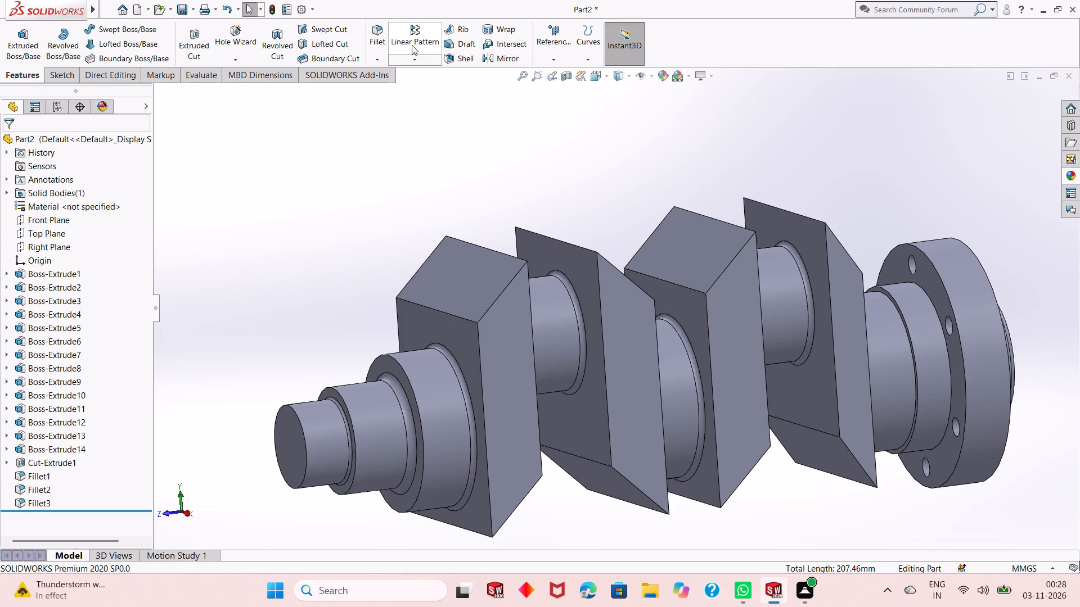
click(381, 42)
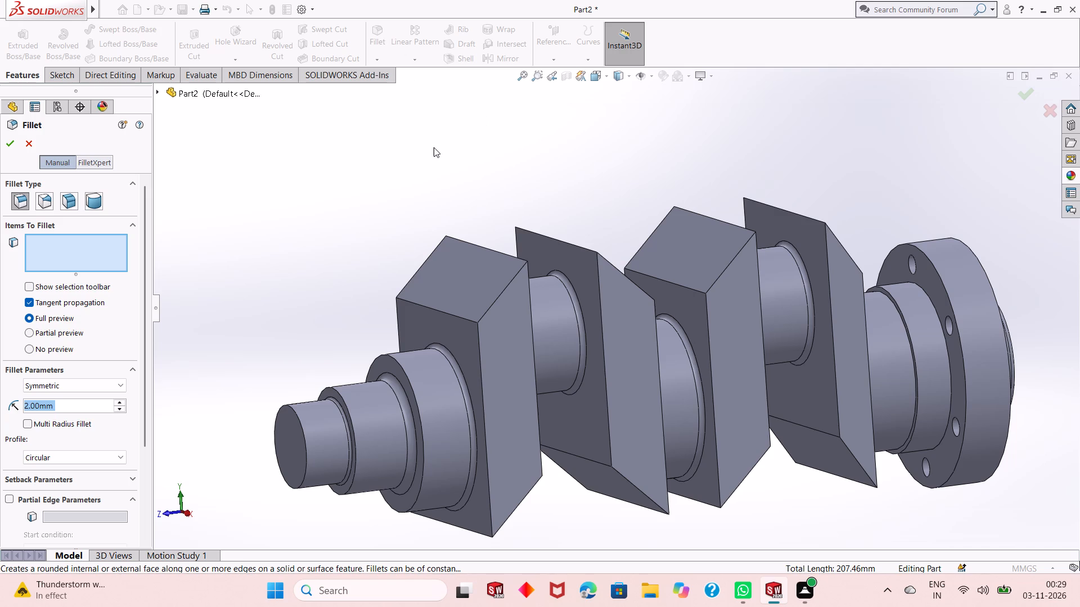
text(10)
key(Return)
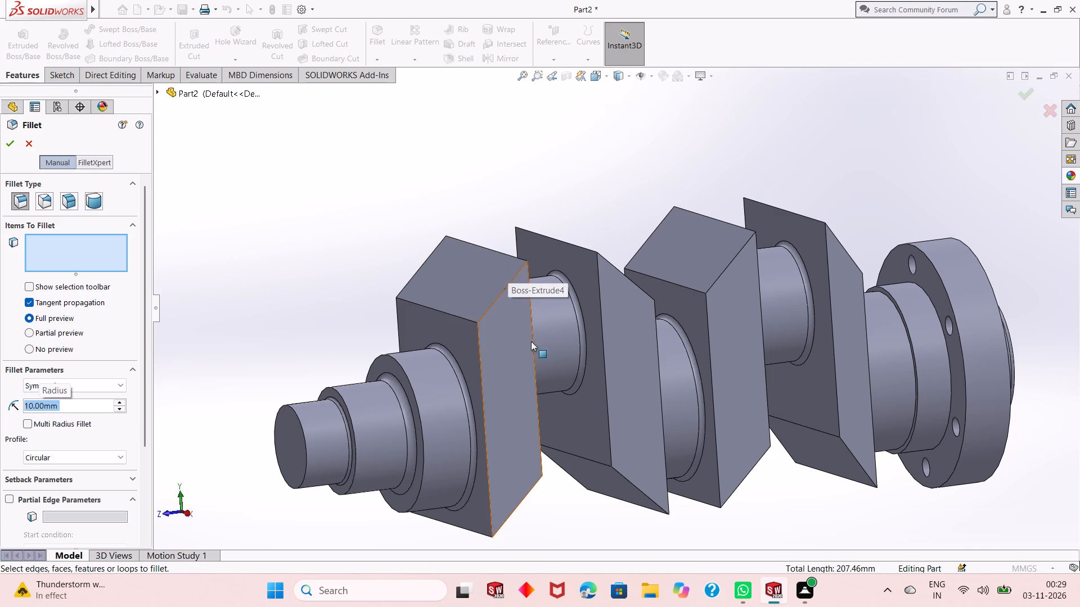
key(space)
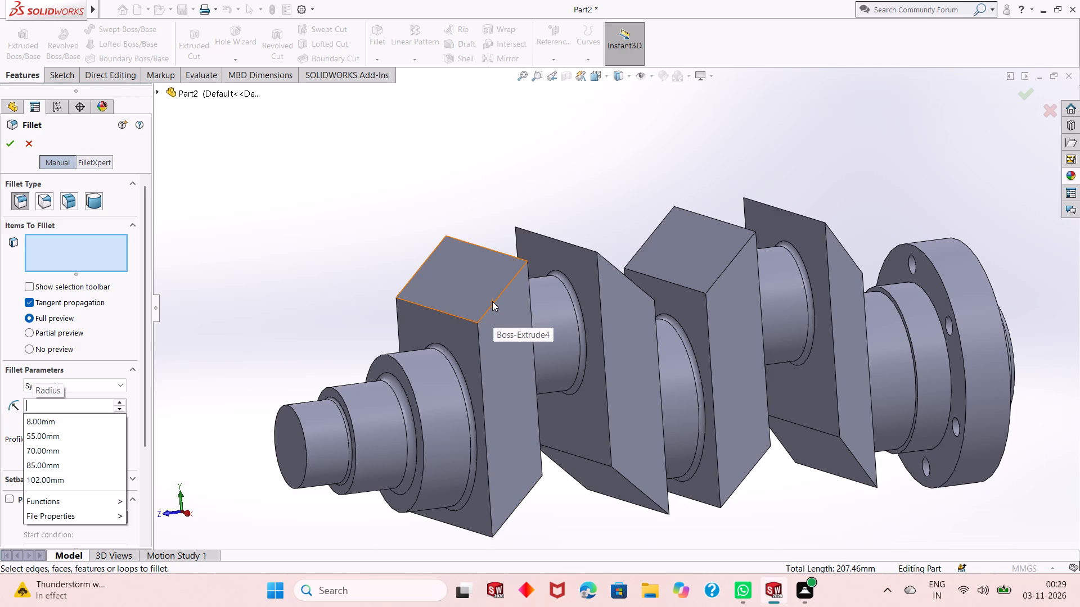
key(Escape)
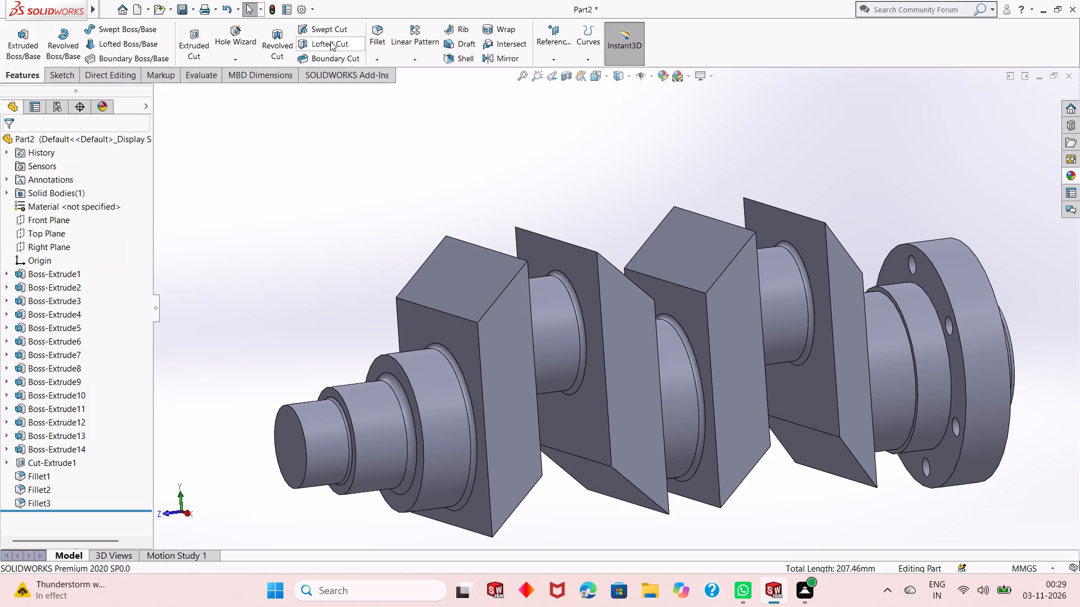
Start a 2 mm fillet and select the two long upright edges bordering one side face of the first slanted block.
click(369, 33)
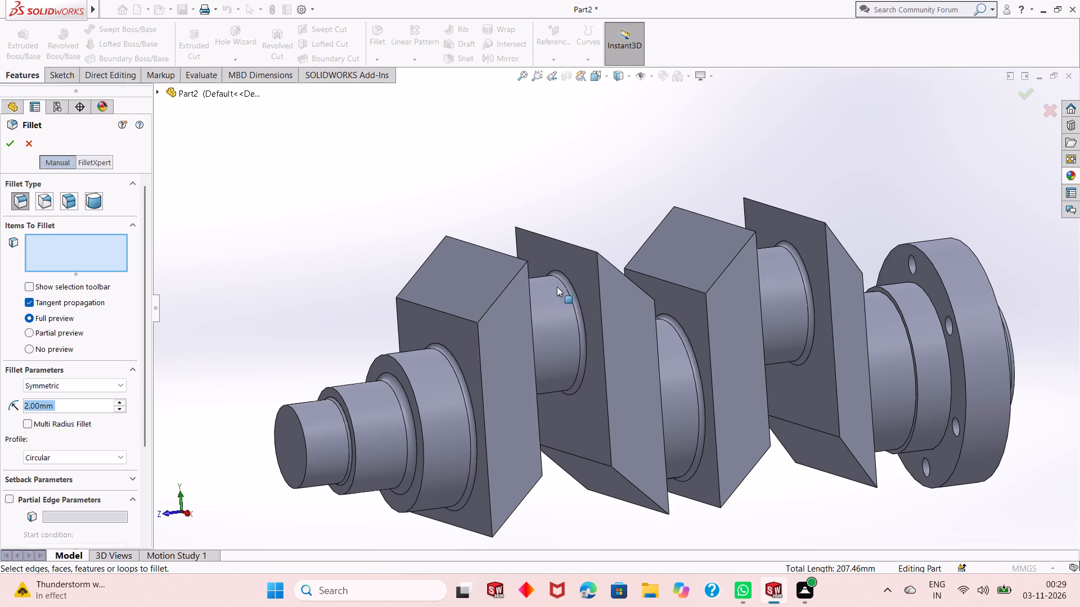
scroll(557, 305, up, 1)
middle_drag(598, 369, 584, 392)
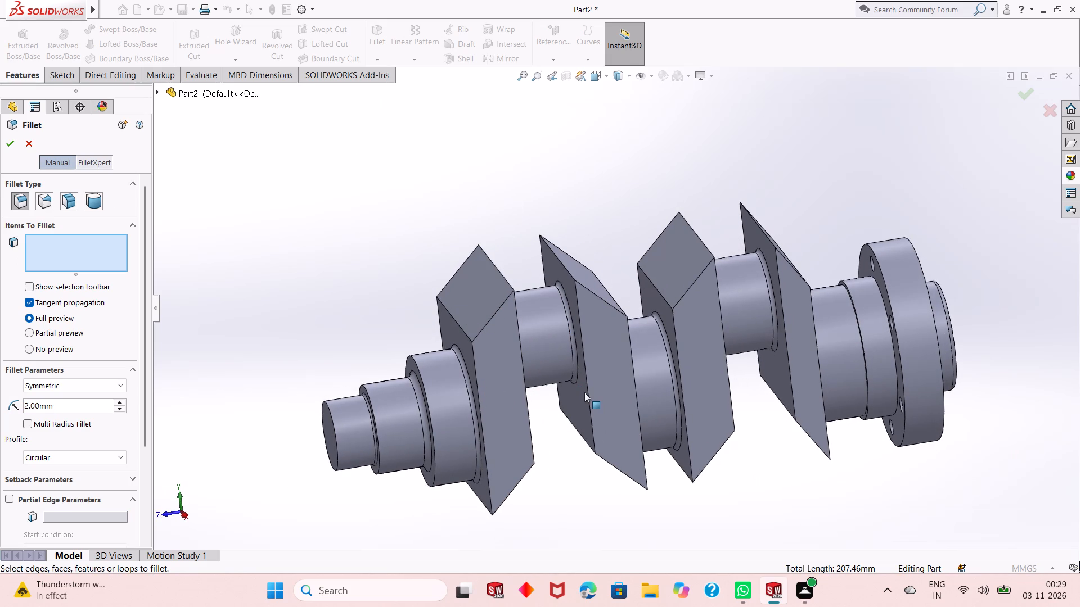
scroll(562, 400, up, 1)
middle_drag(562, 402, 573, 403)
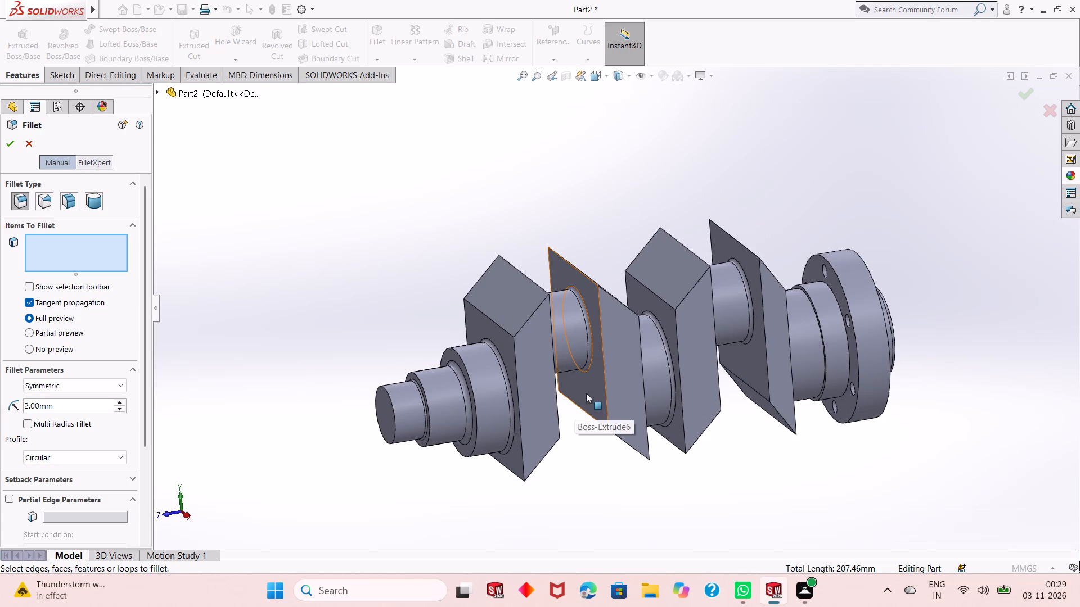
scroll(626, 411, up, 1)
middle_drag(626, 412, 616, 355)
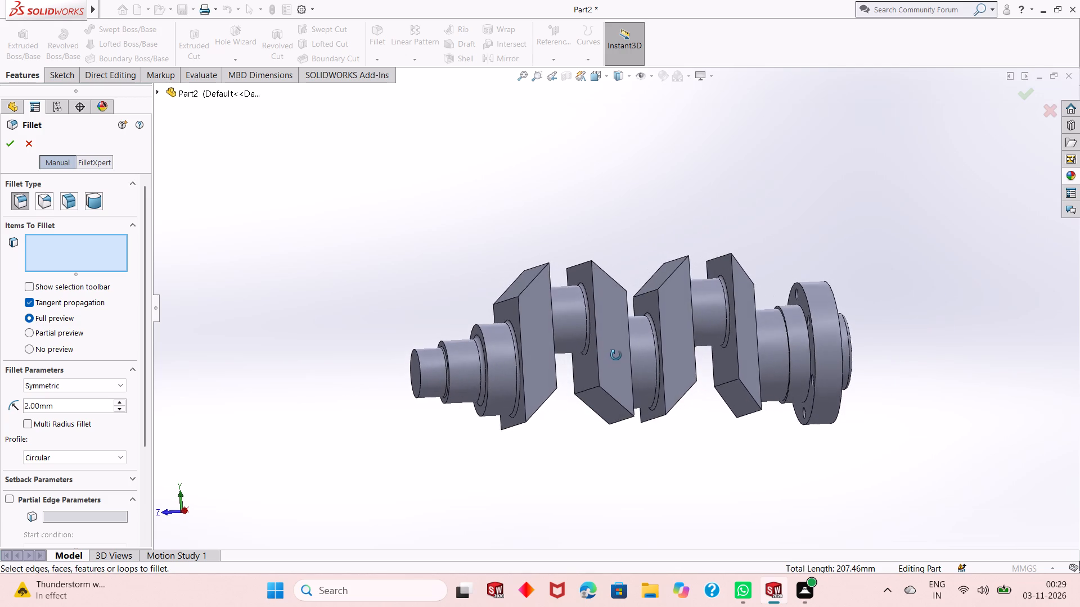
middle_drag(616, 355, 659, 341)
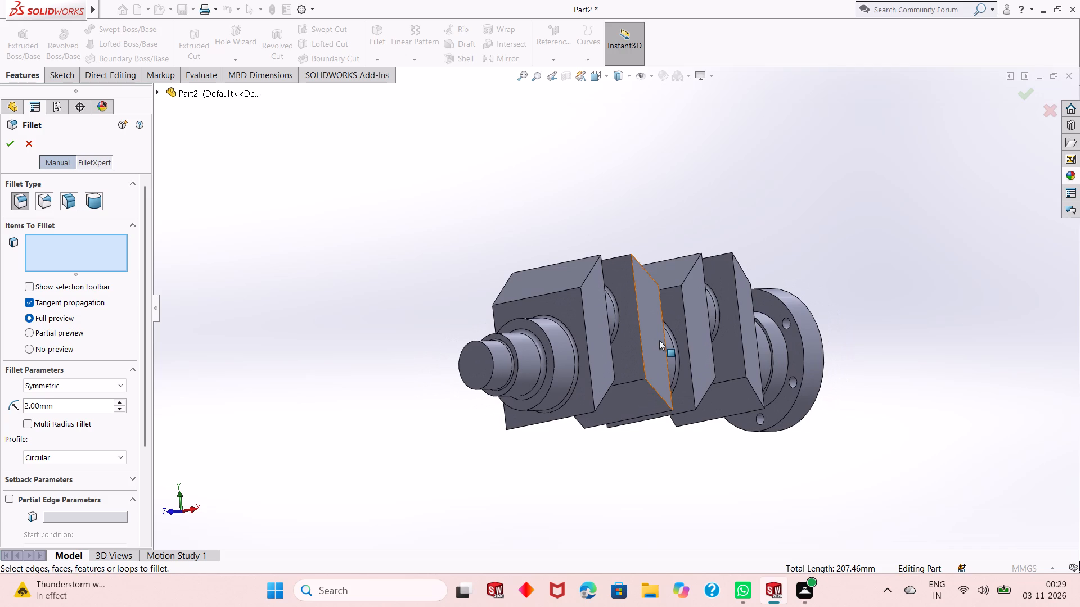
scroll(654, 357, down, 2)
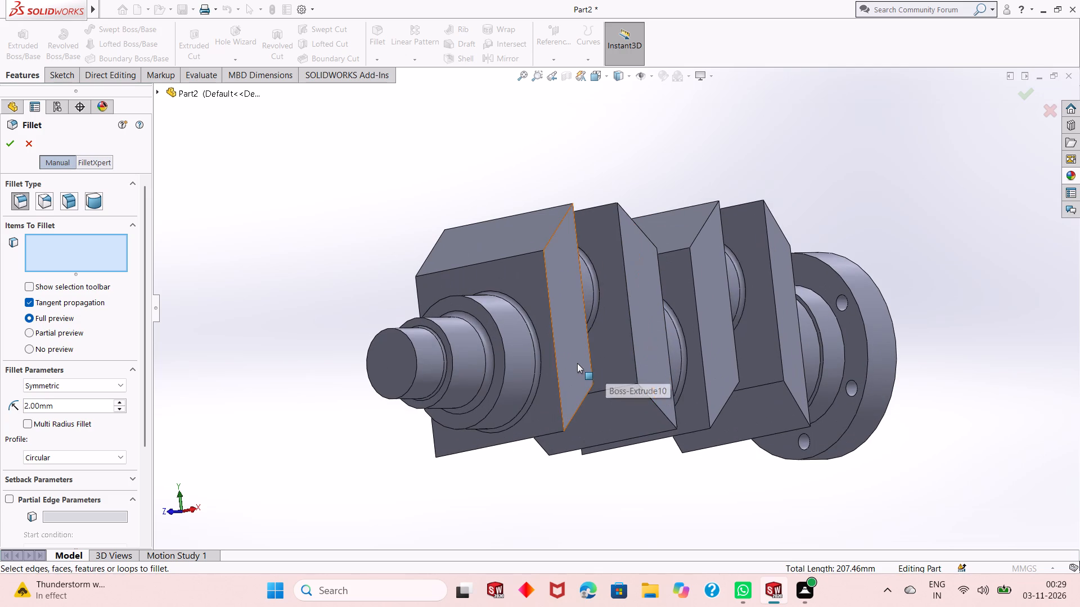
middle_drag(577, 363, 557, 404)
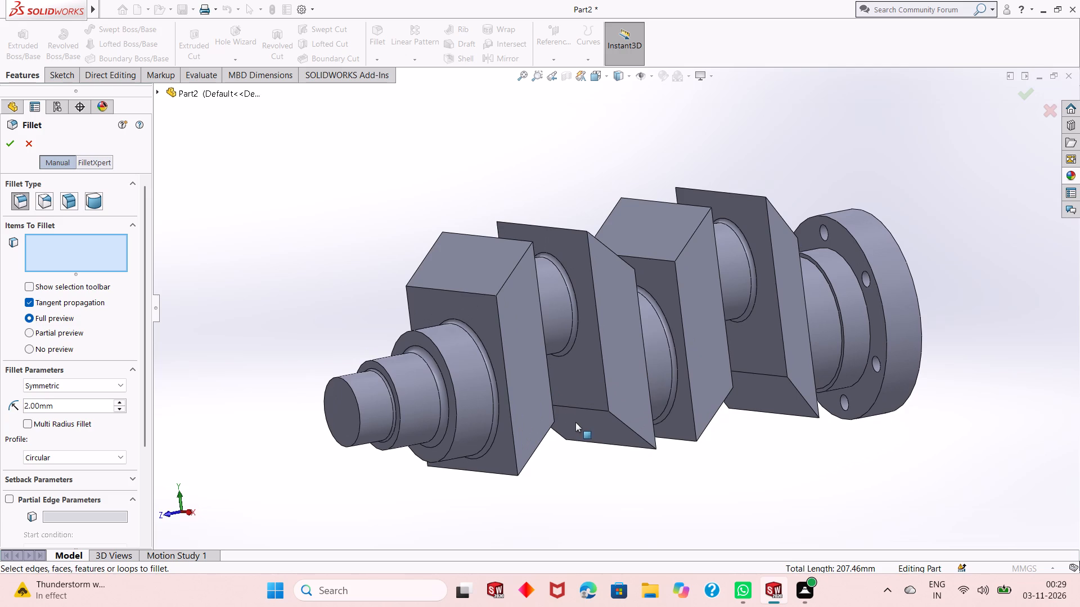
middle_drag(578, 459, 571, 268)
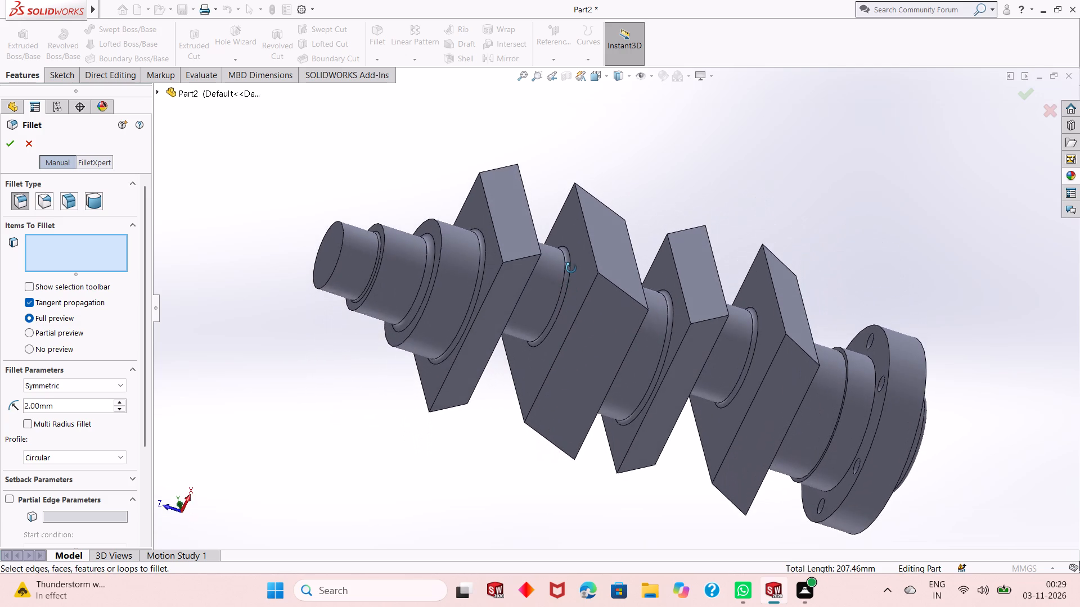
middle_drag(571, 268, 557, 403)
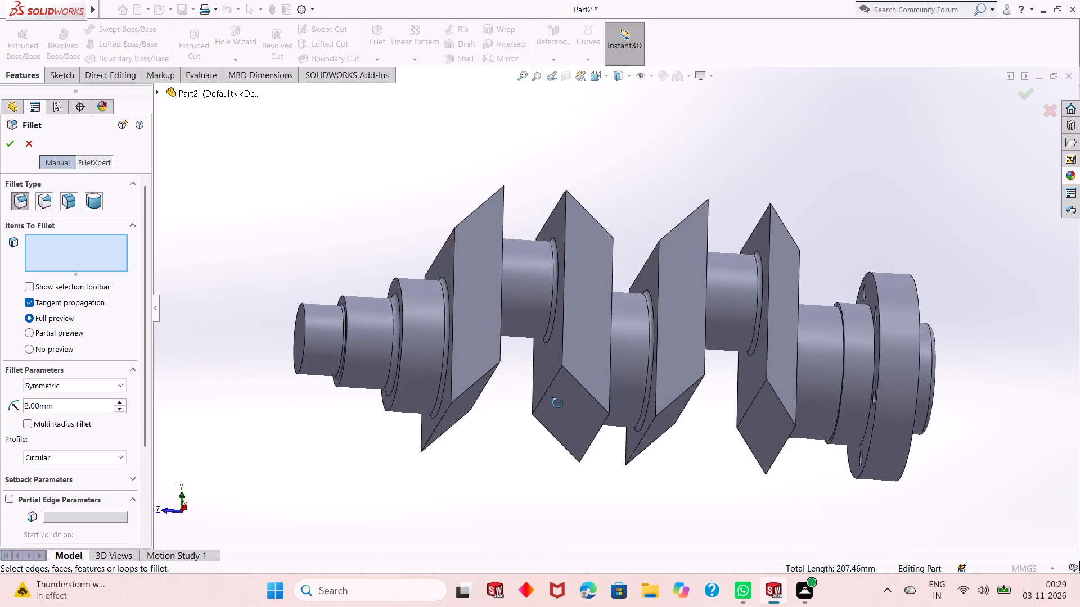
middle_drag(557, 403, 590, 390)
middle_click(591, 345)
middle_drag(596, 291, 584, 392)
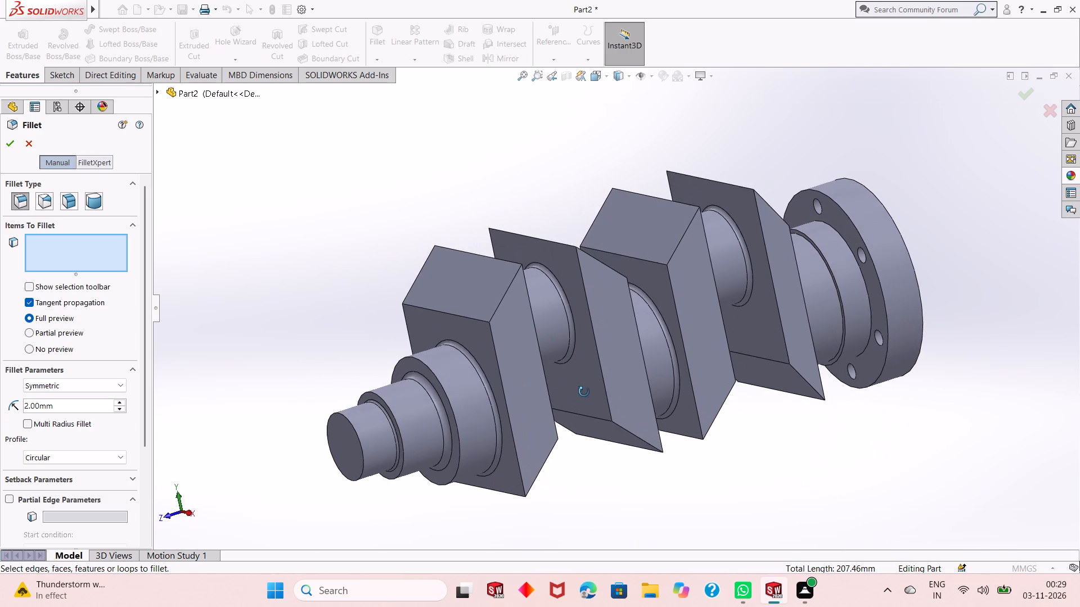
middle_drag(584, 392, 580, 392)
click(348, 222)
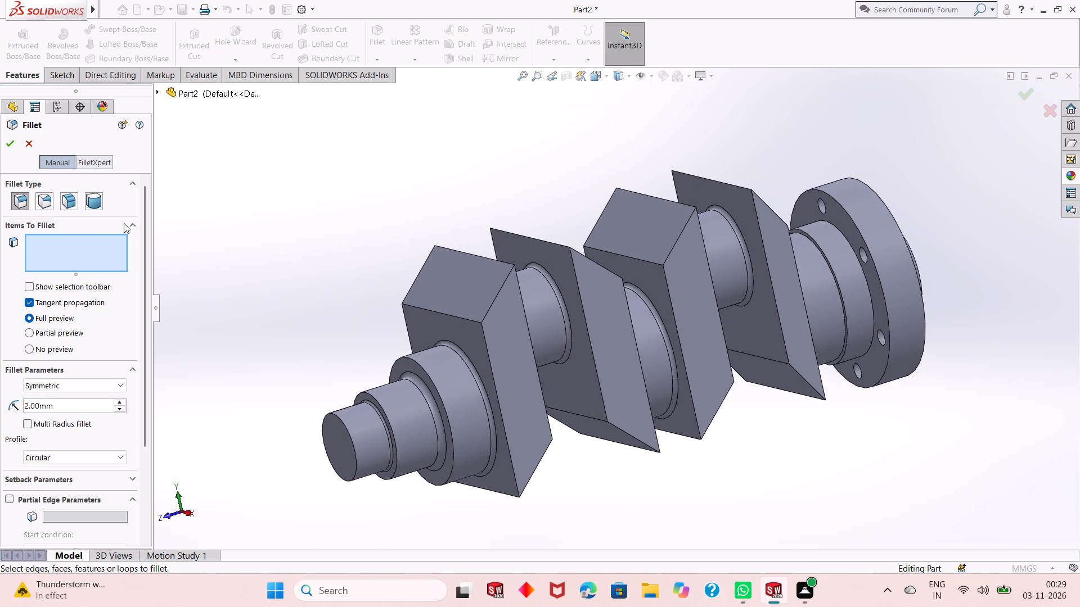
click(488, 350)
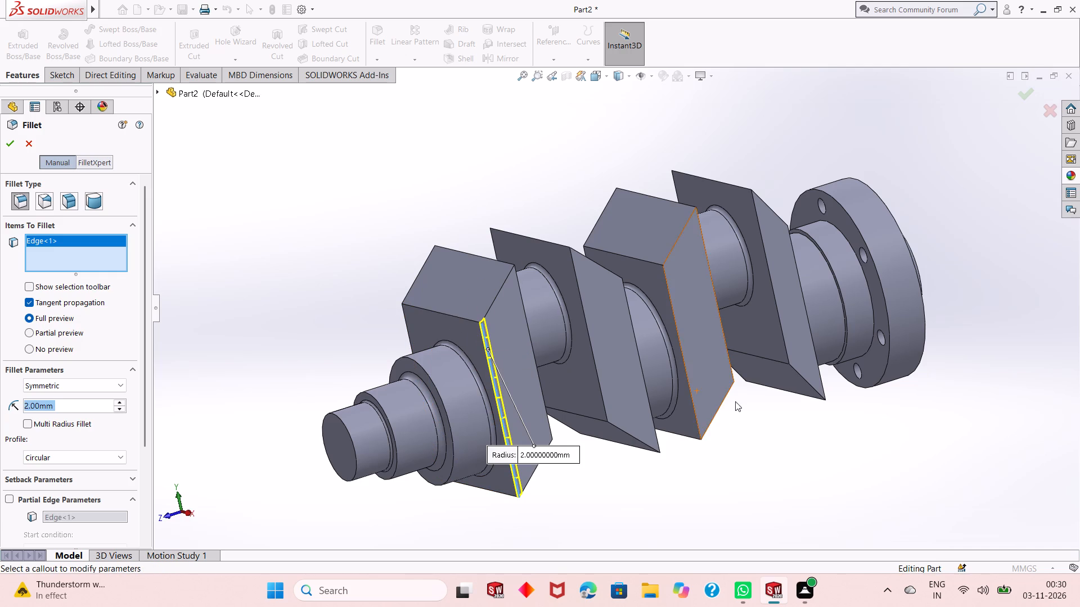
middle_drag(635, 479, 647, 449)
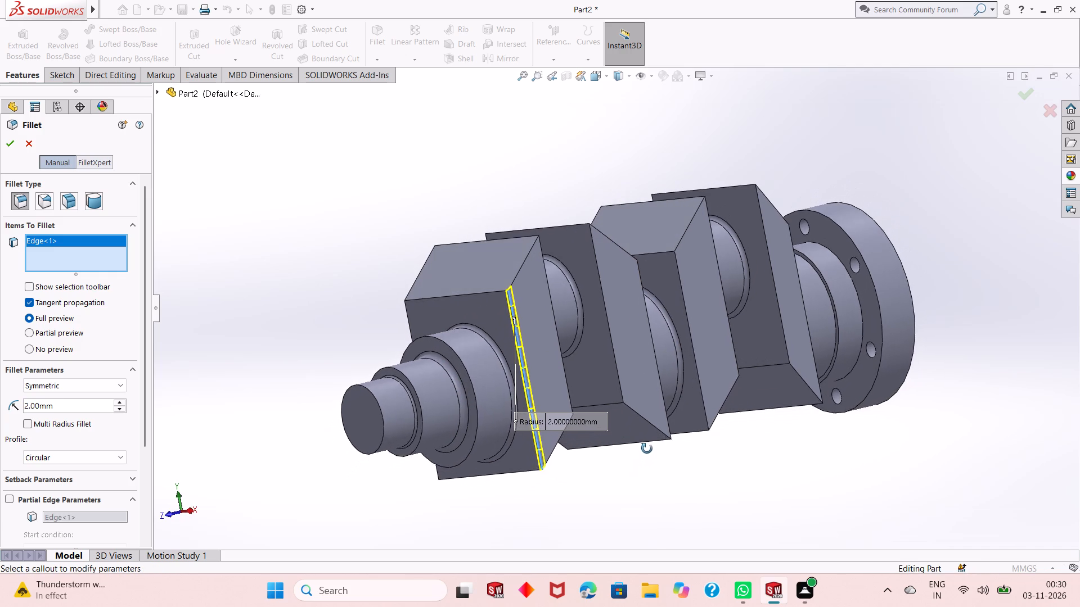
middle_drag(647, 449, 651, 438)
middle_click(651, 438)
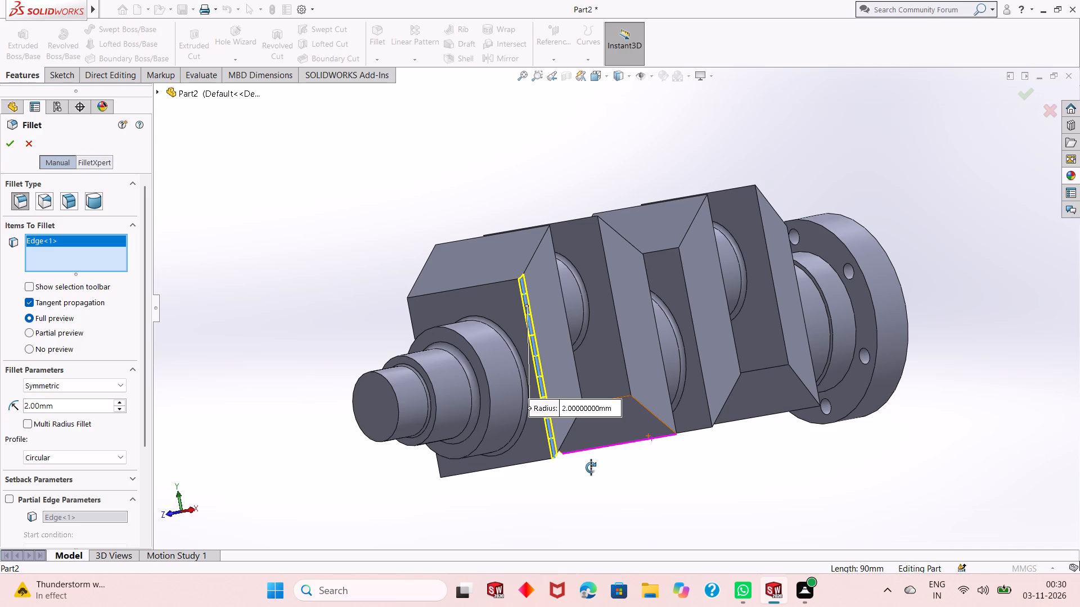
middle_drag(627, 404, 659, 431)
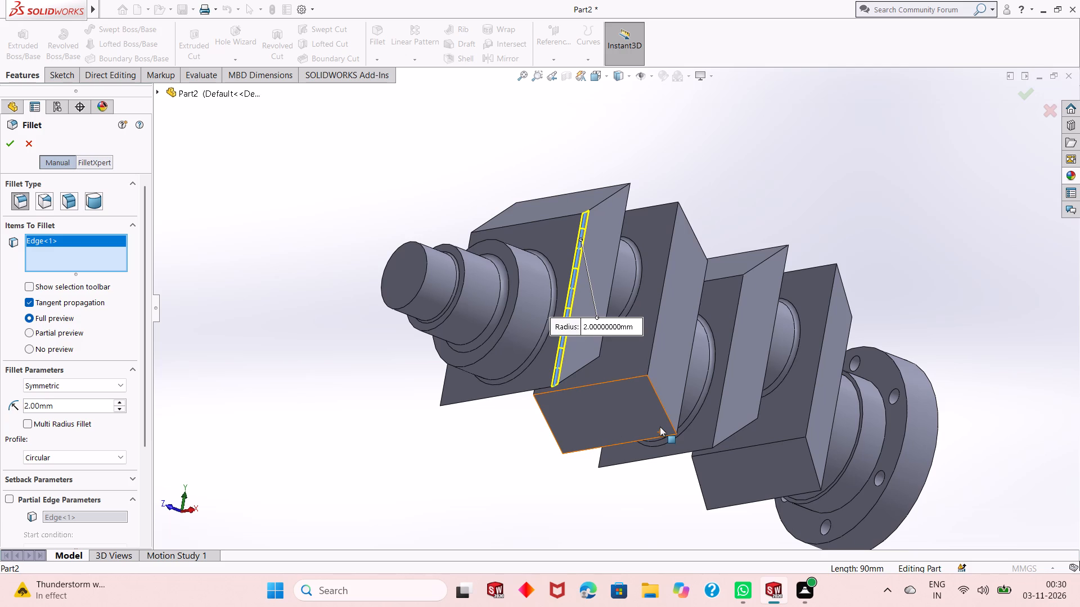
middle_drag(552, 421, 546, 478)
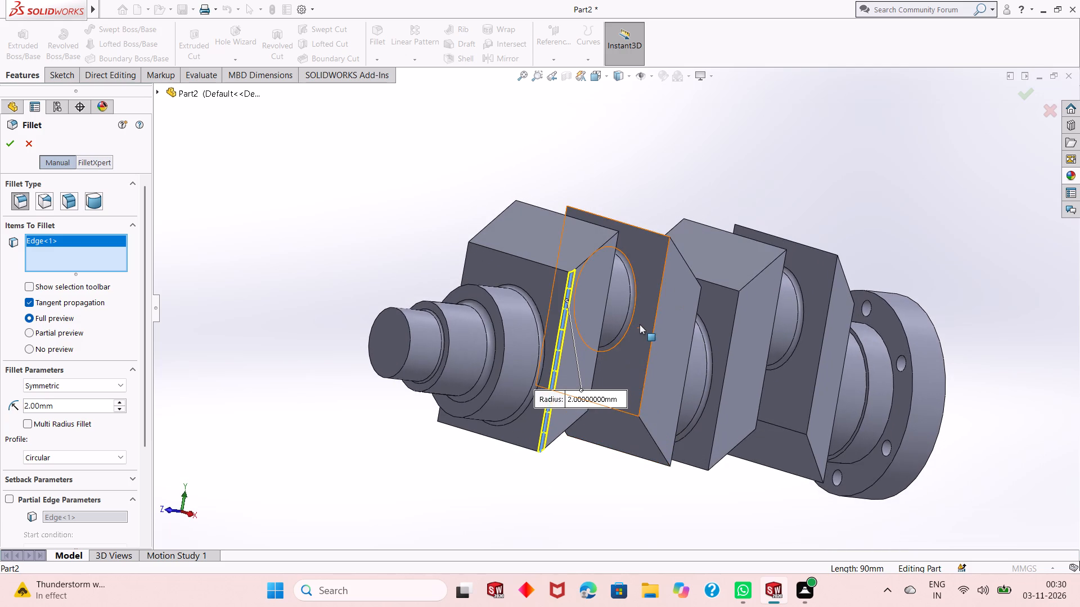
middle_drag(640, 324, 586, 310)
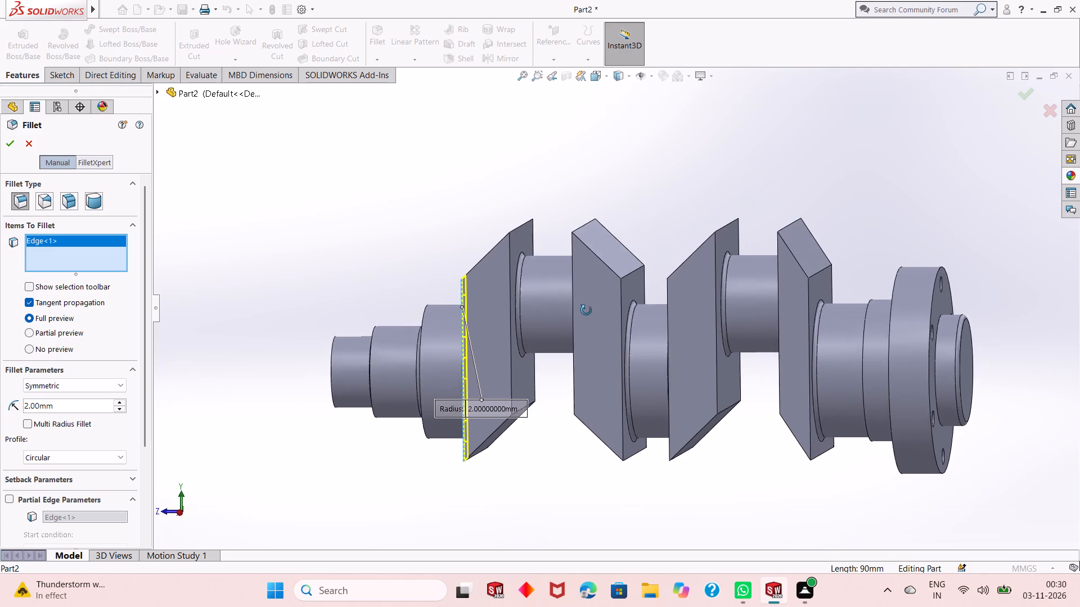
middle_drag(586, 310, 587, 309)
scroll(469, 316, down, 2)
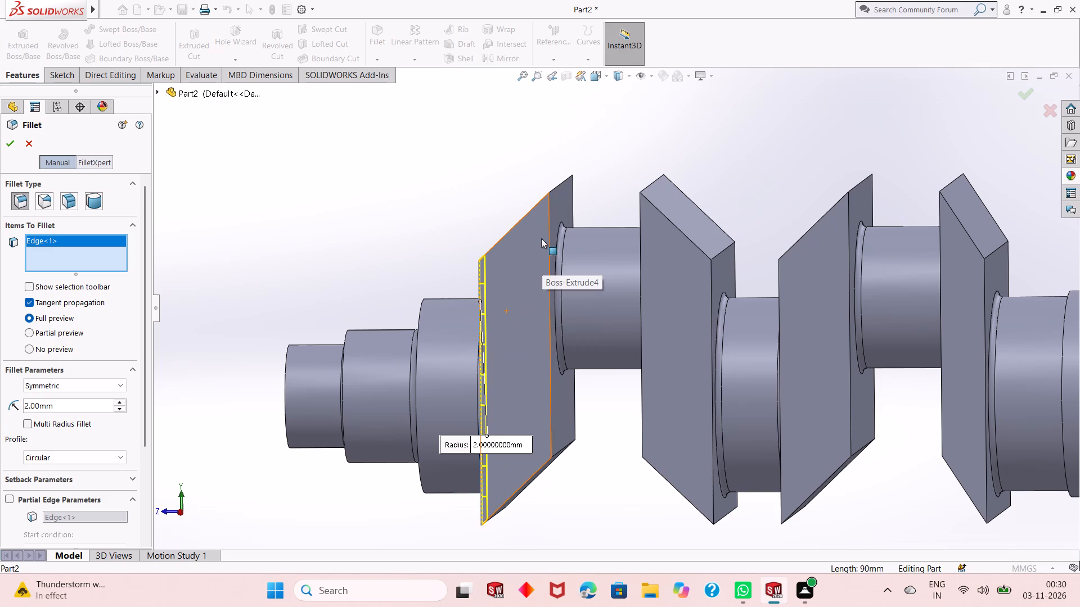
click(548, 225)
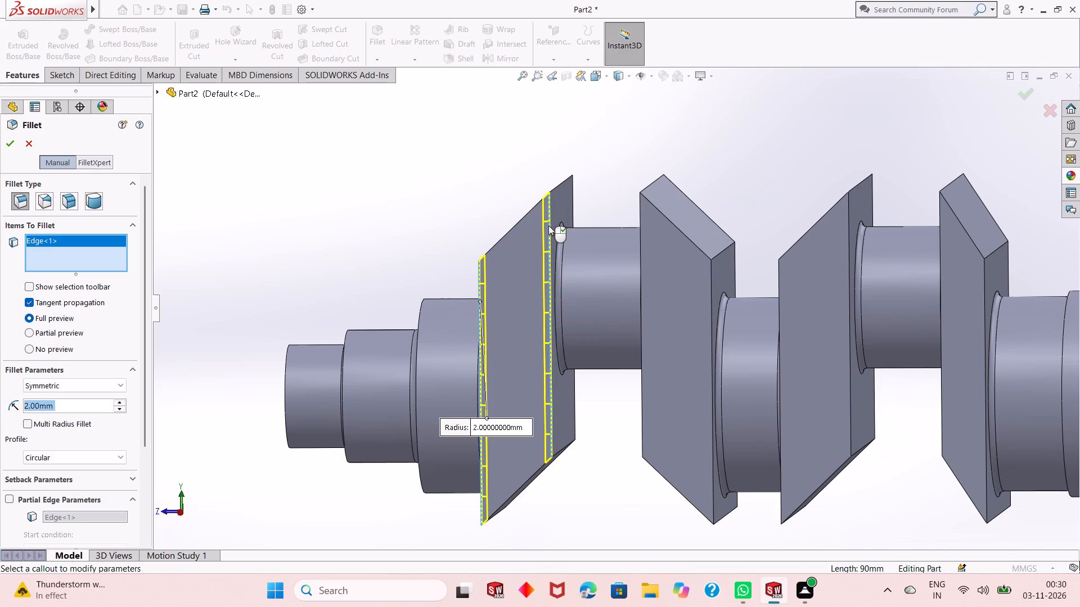
Add the two long upright edges of the first slanted block's opposite side face and create the 2 mm fillet.
middle_drag(538, 397, 573, 441)
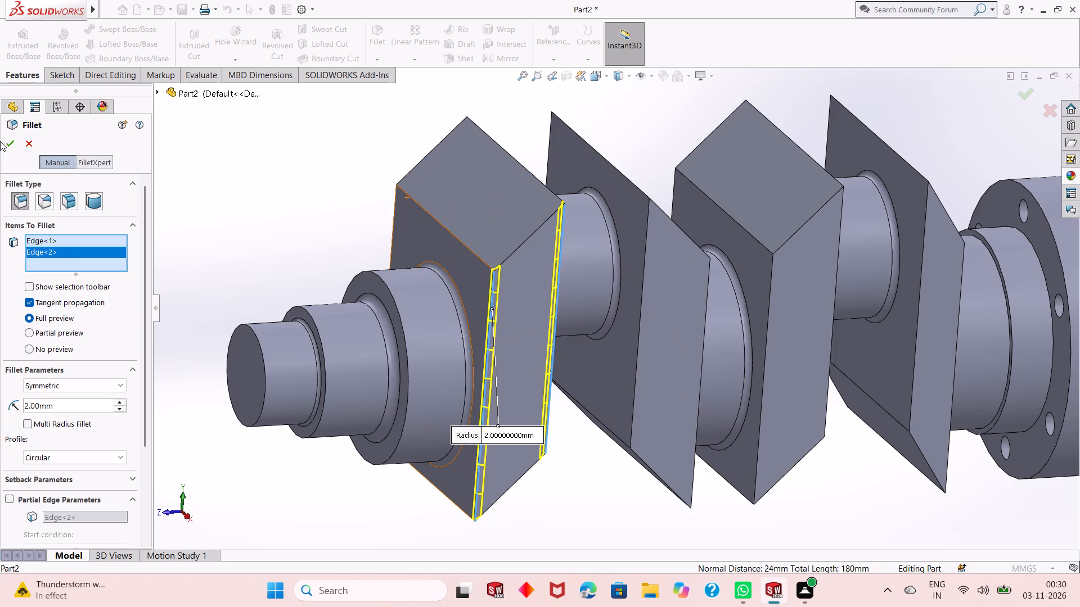
middle_drag(262, 252, 470, 247)
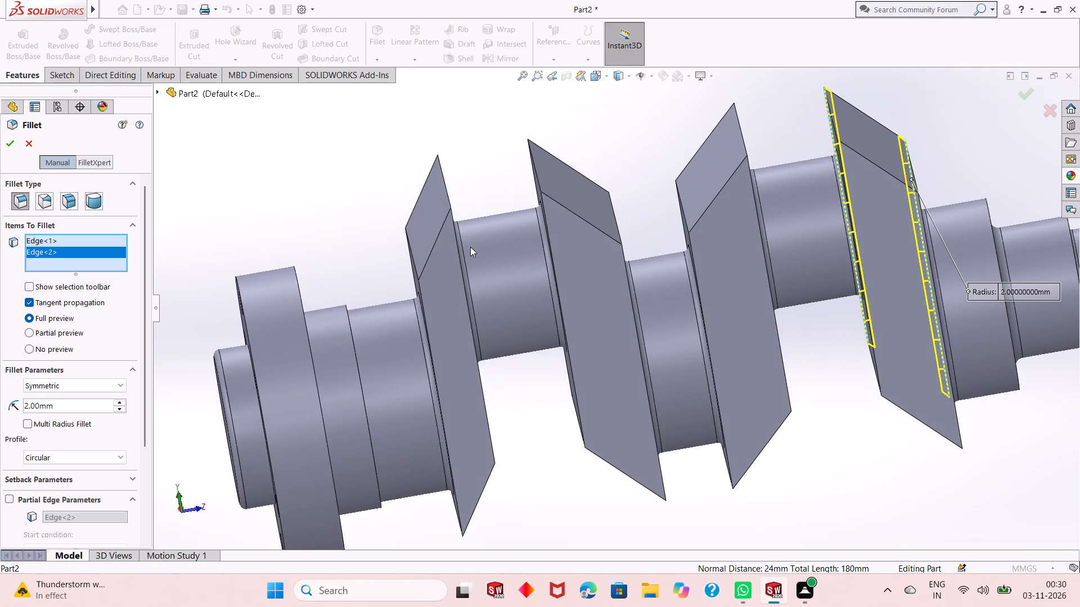
middle_drag(471, 248, 420, 270)
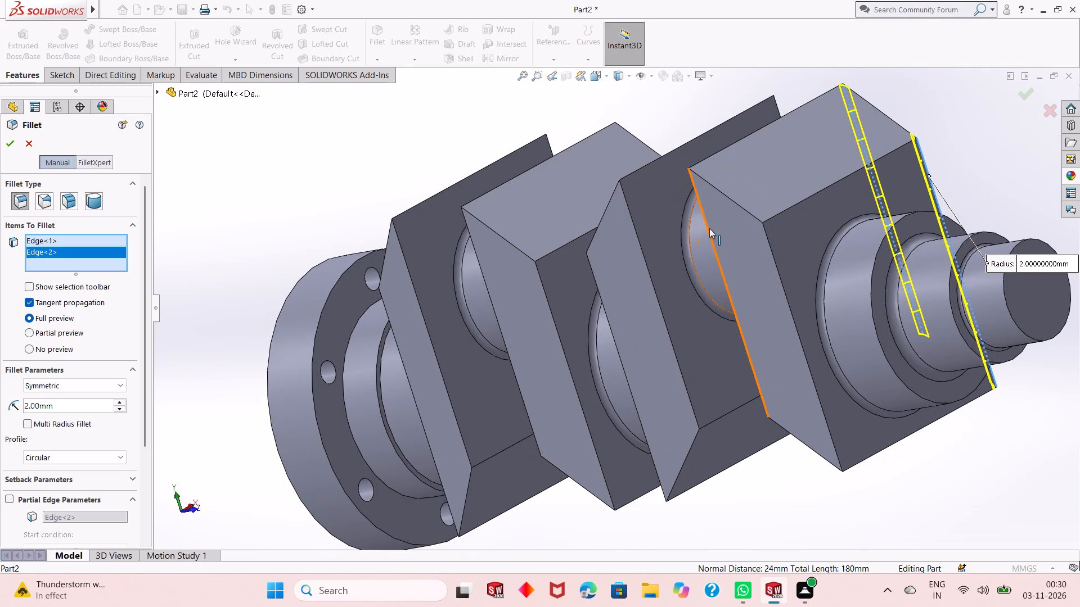
click(709, 228)
click(796, 322)
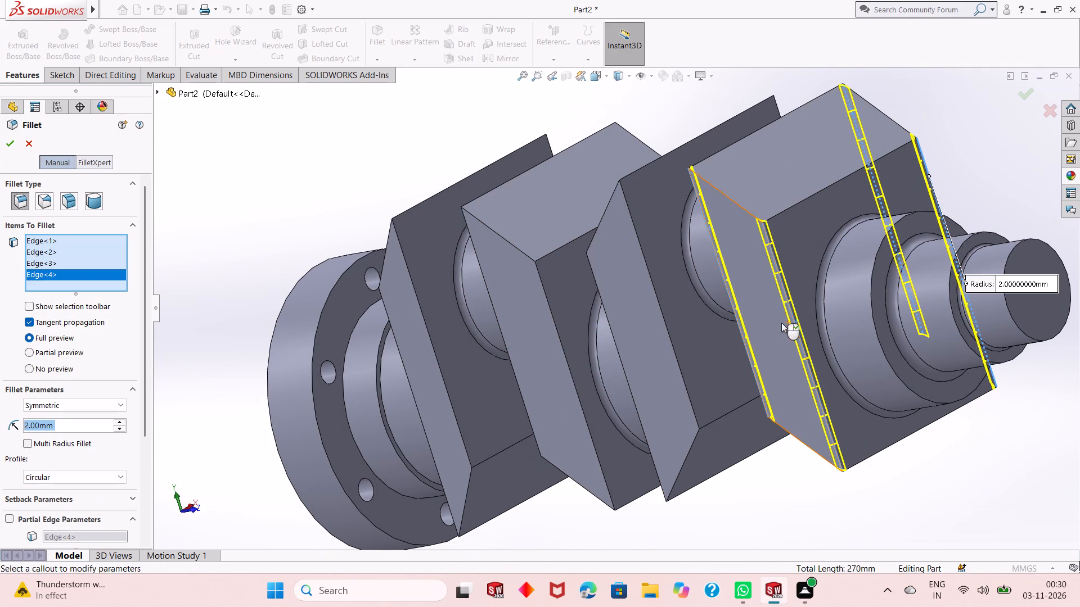
click(9, 142)
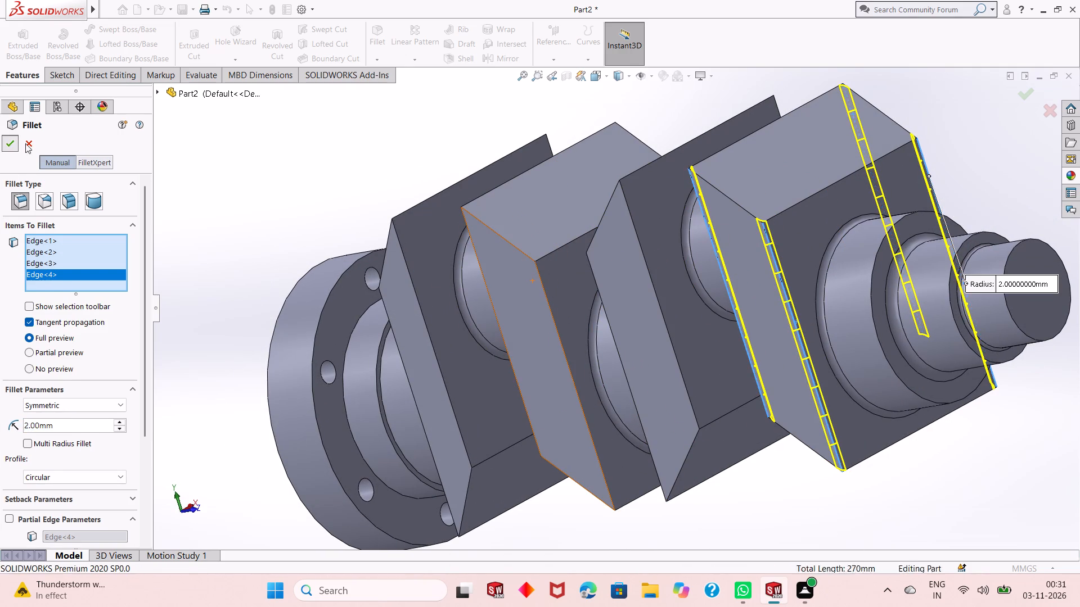
Examine the filleted first slanted block and the remaining blocks from several sides.
scroll(584, 330, up, 2)
middle_drag(624, 334, 526, 248)
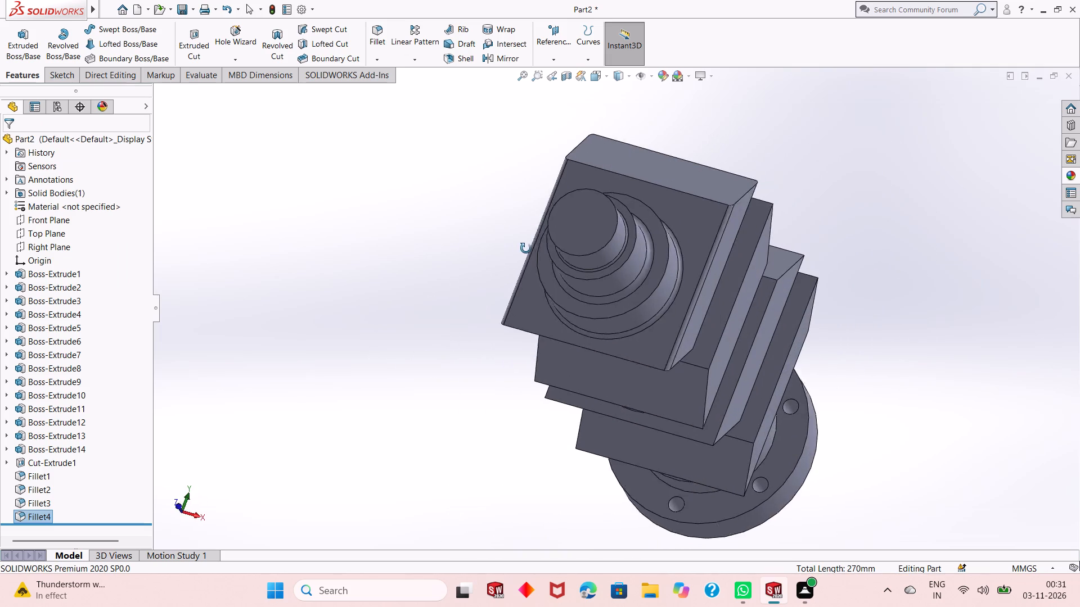
middle_drag(526, 248, 524, 272)
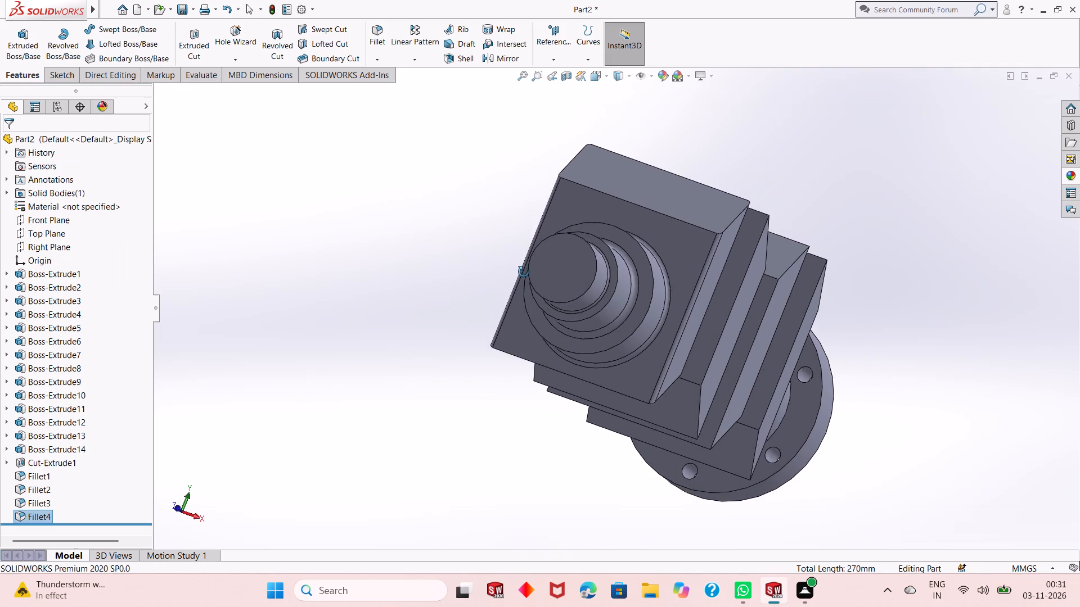
middle_drag(524, 272, 460, 345)
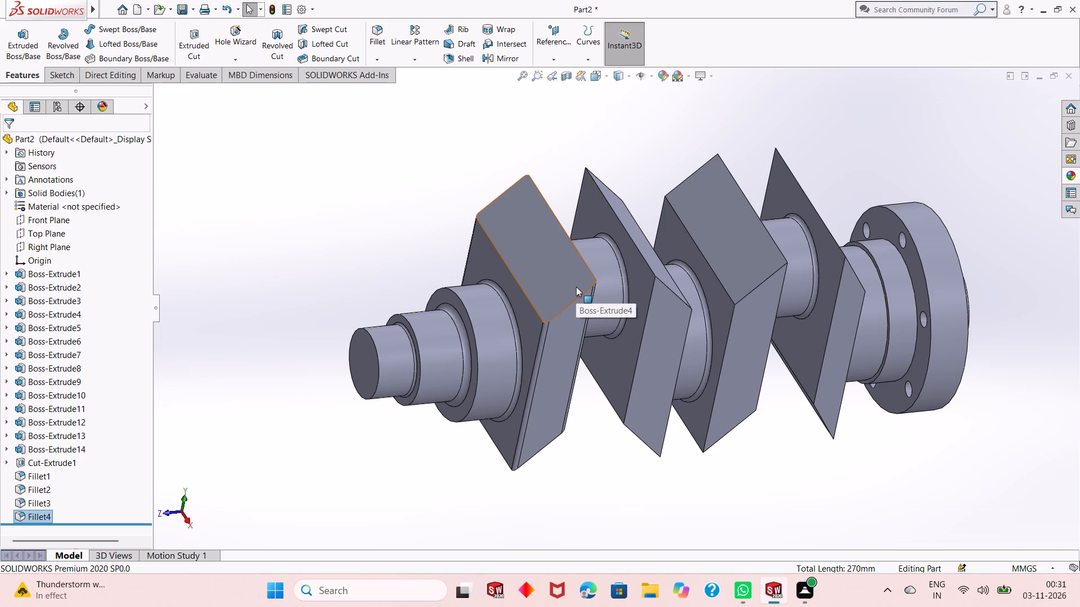
scroll(576, 287, down, 1)
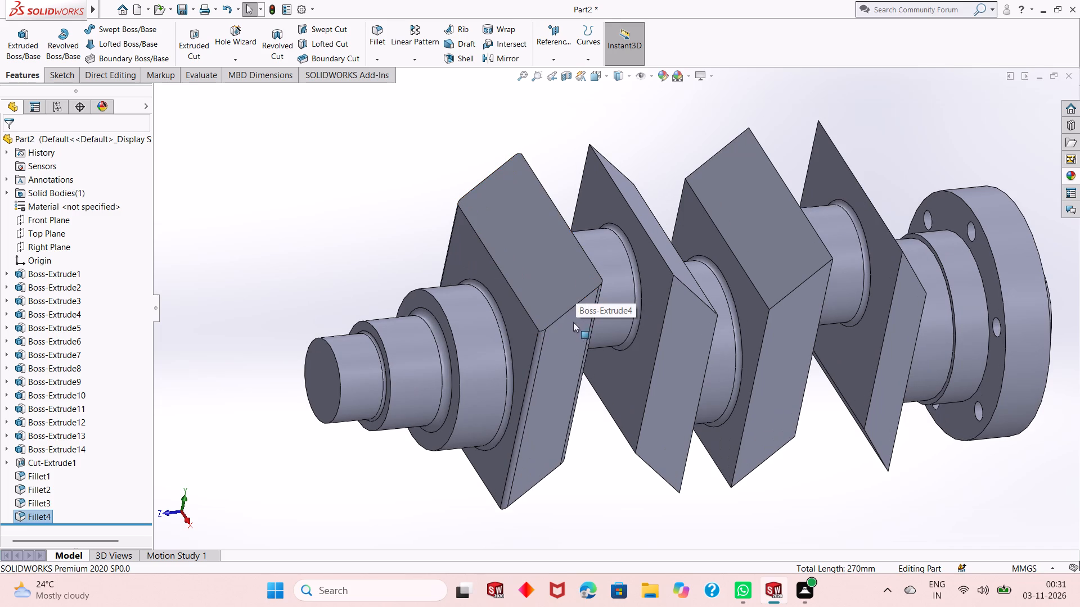
middle_drag(592, 326, 553, 284)
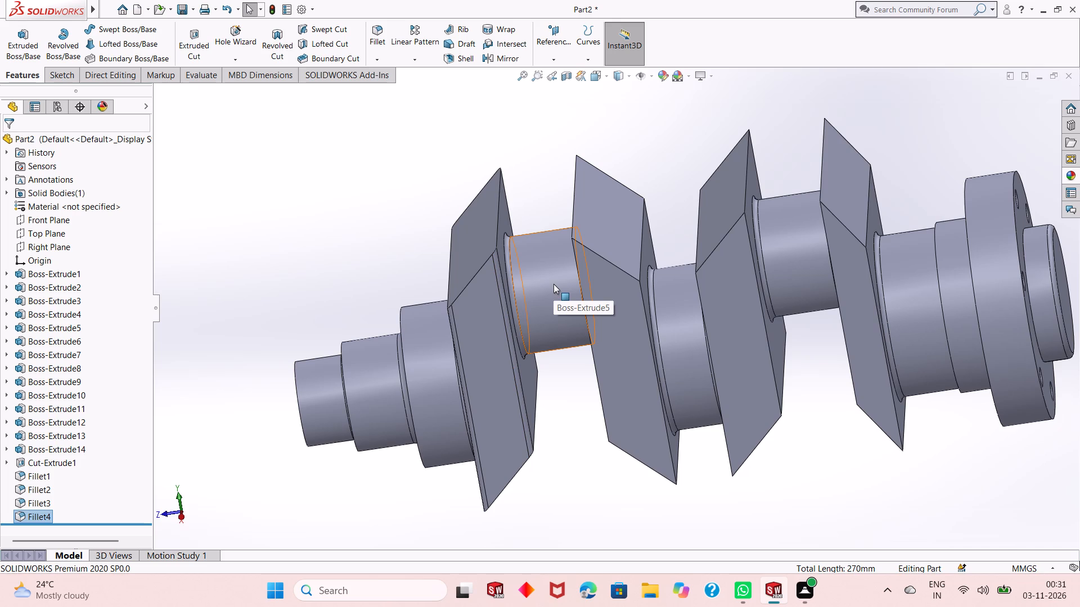
middle_drag(532, 309, 581, 246)
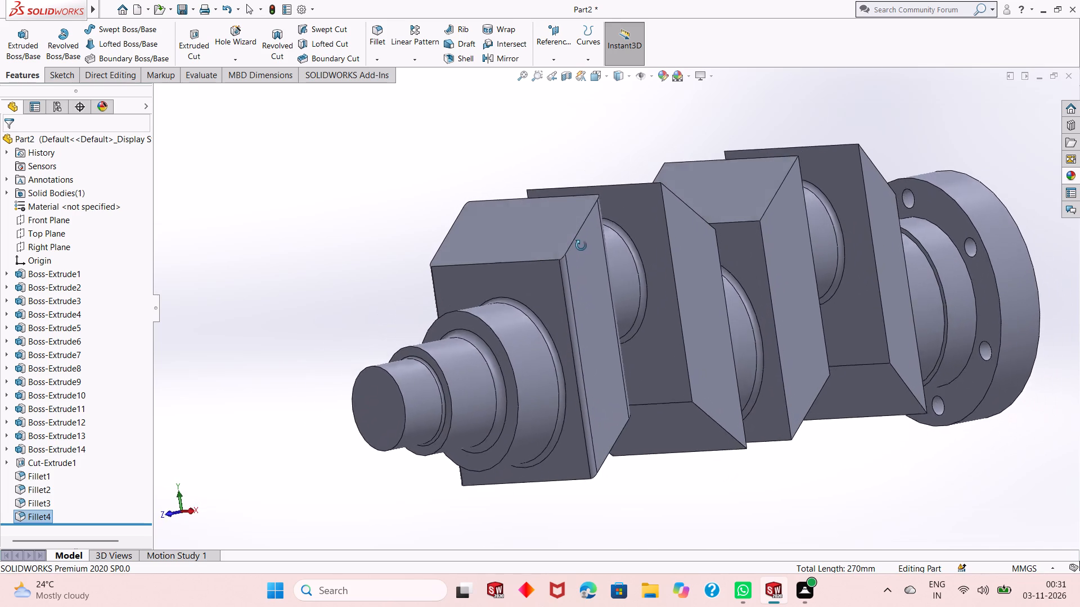
middle_drag(581, 246, 568, 268)
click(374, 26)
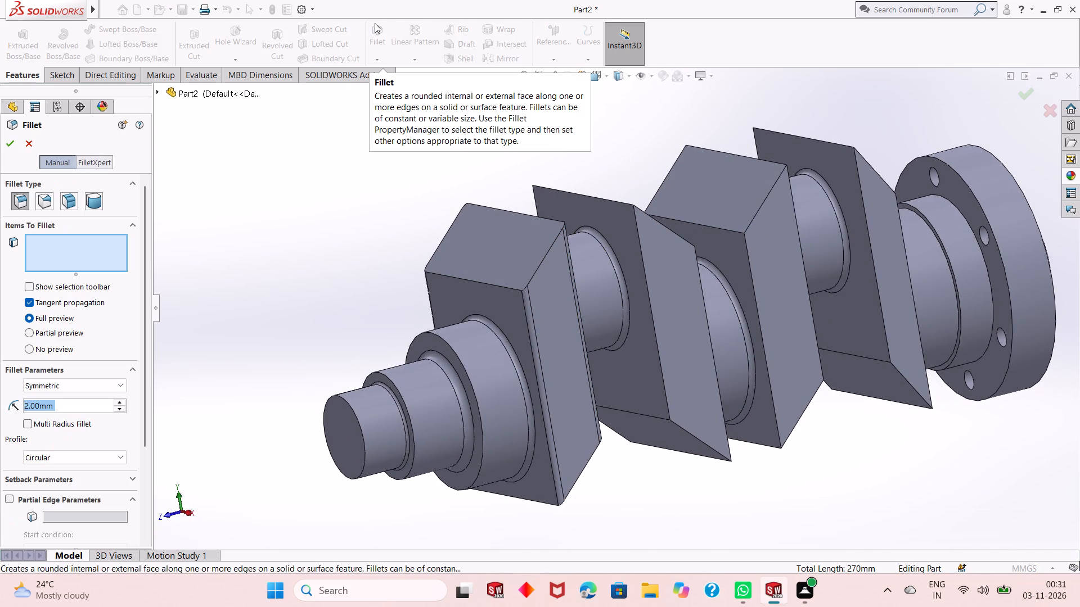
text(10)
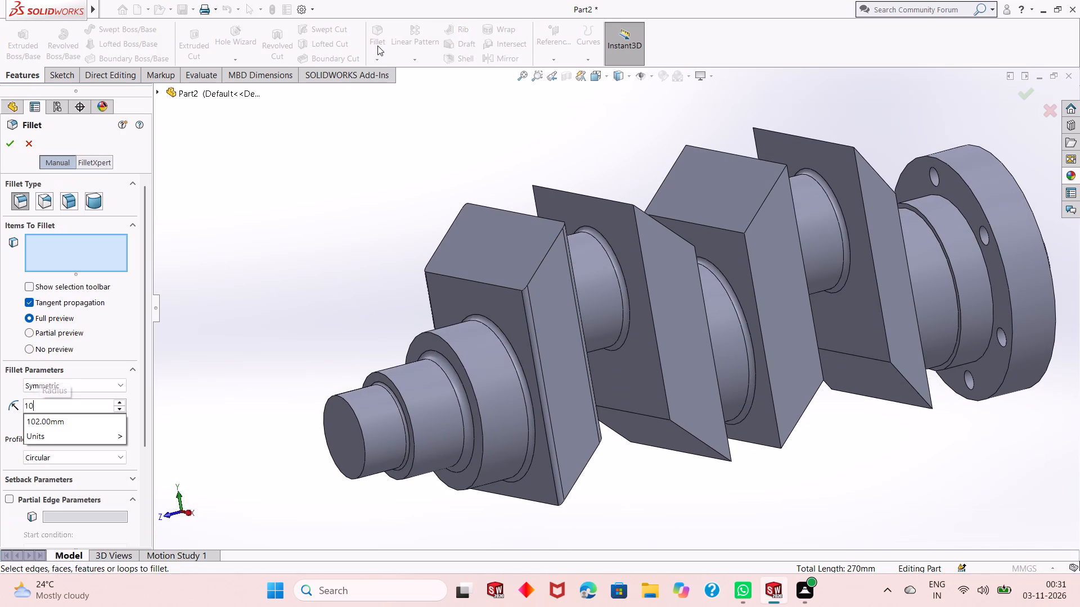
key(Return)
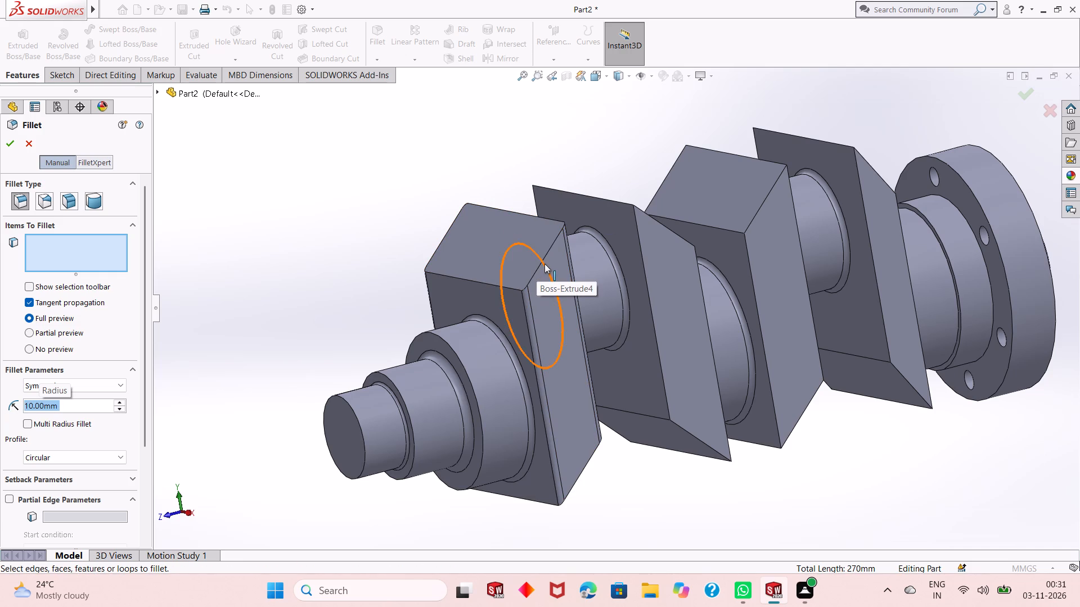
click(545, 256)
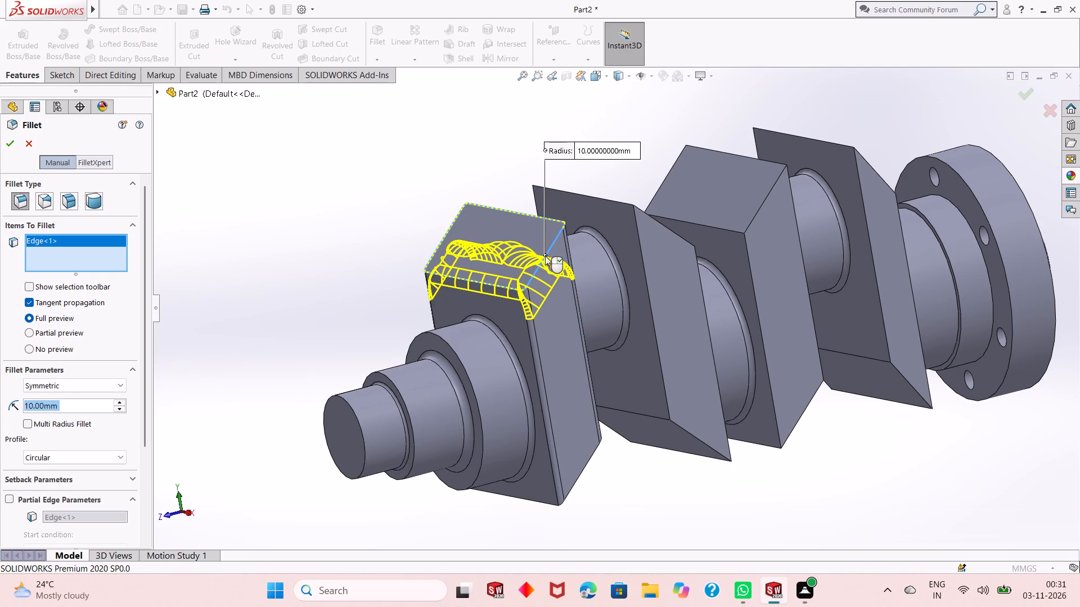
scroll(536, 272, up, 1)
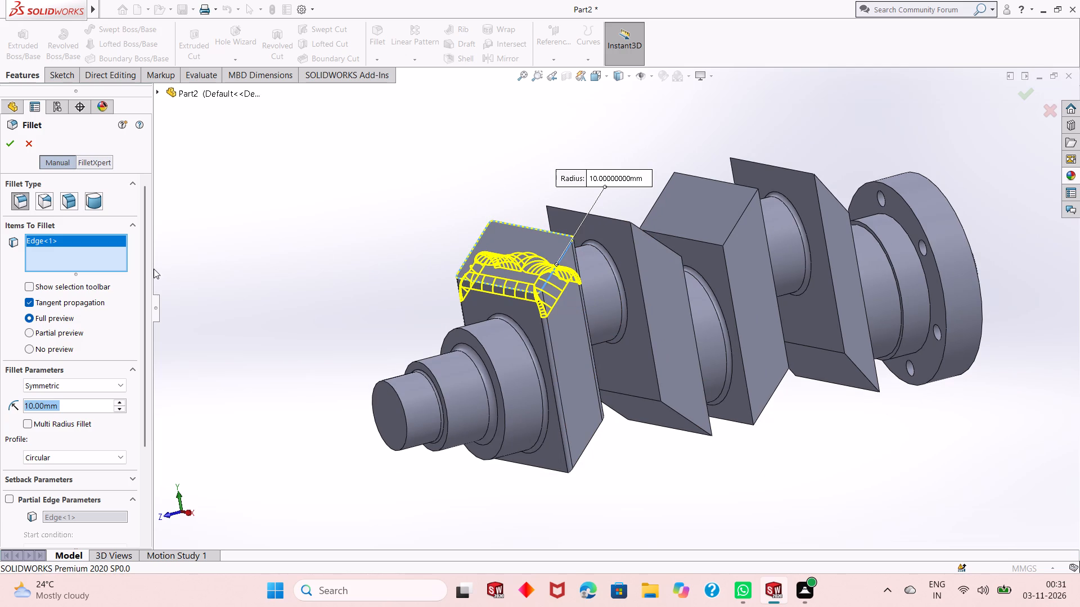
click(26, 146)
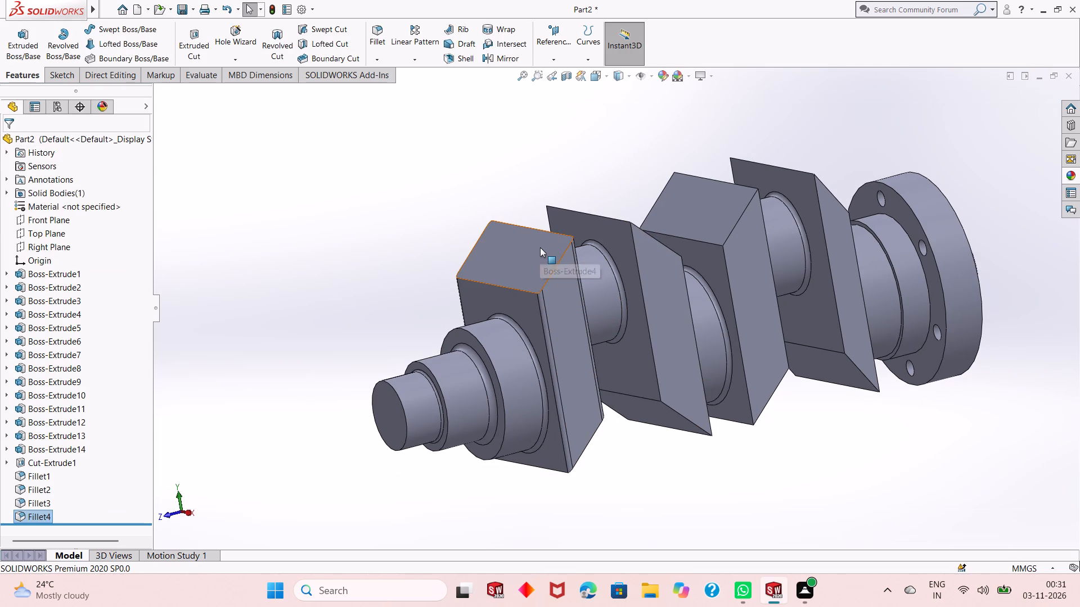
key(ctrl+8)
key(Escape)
Check which edges of the first slanted block the most recent fillet feature covers.
scroll(570, 318, down, 2)
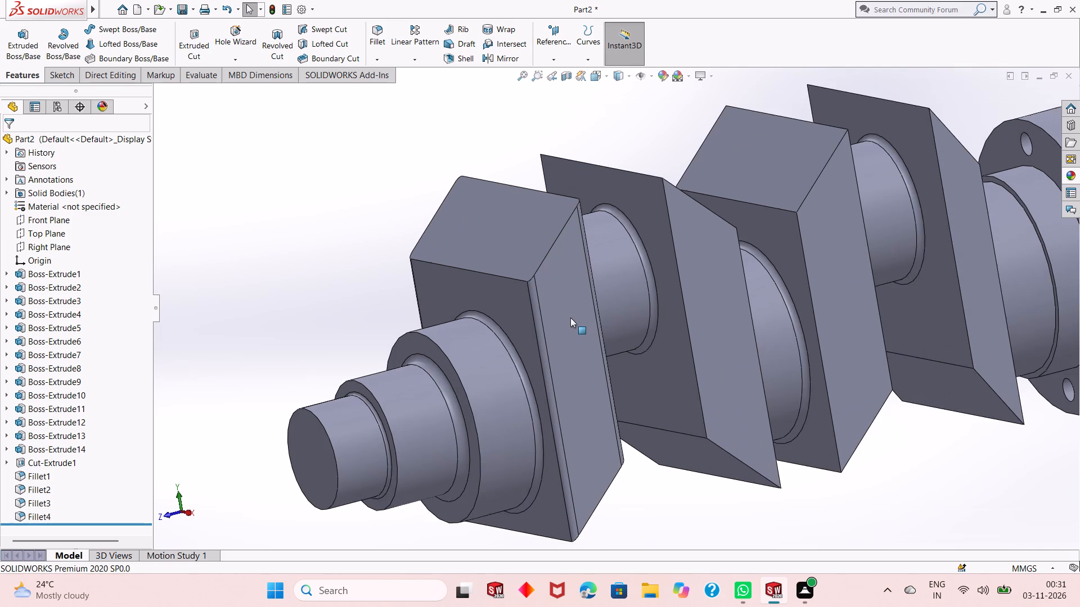
scroll(570, 318, down, 2)
scroll(570, 318, up, 2)
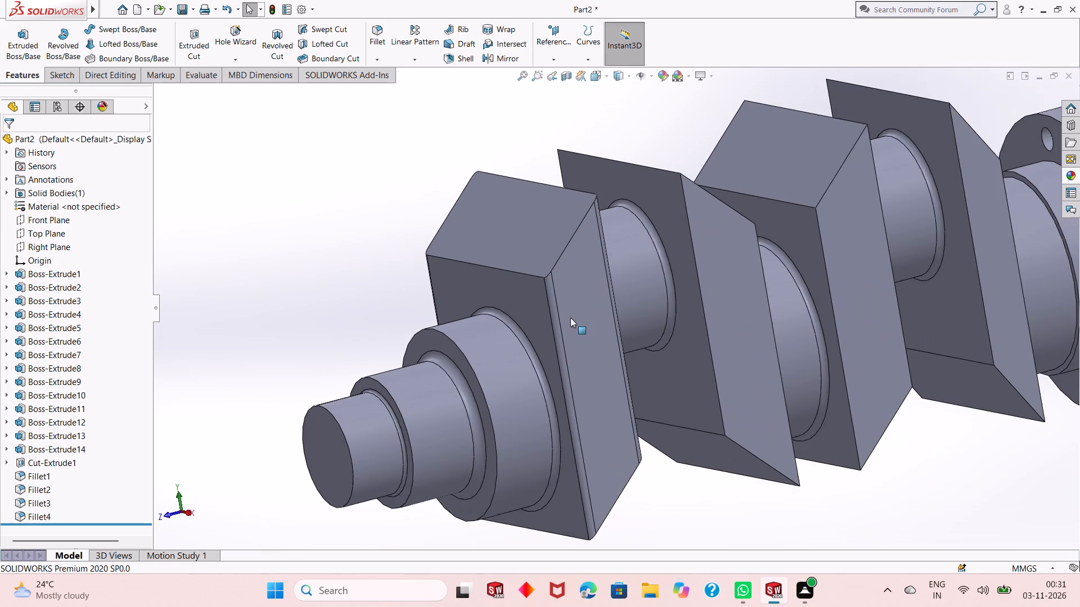
scroll(570, 318, up, 1)
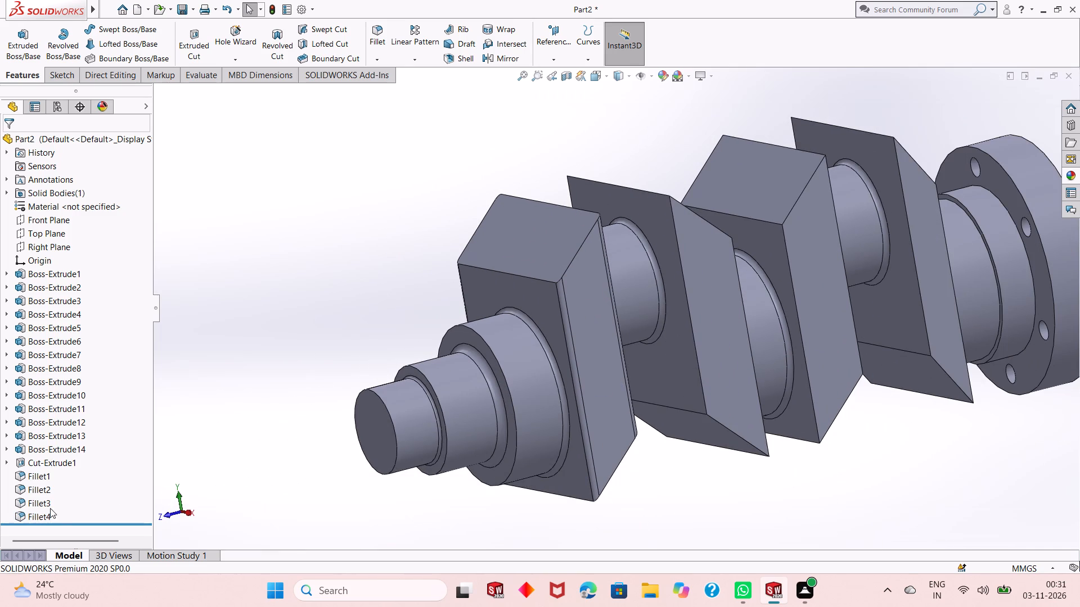
click(40, 518)
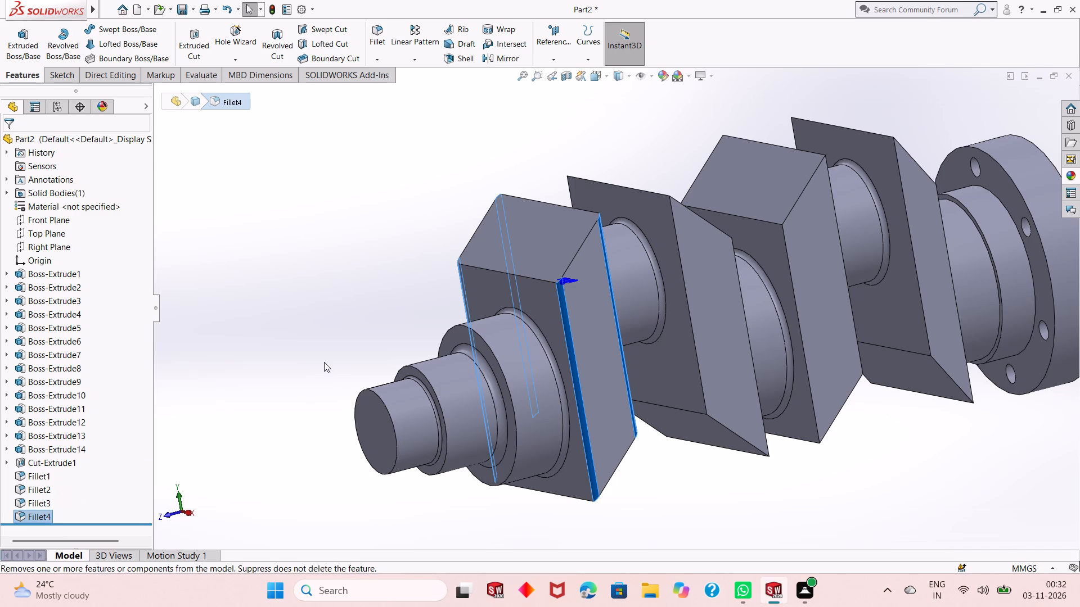
ctrl+click(690, 329)
key(Escape)
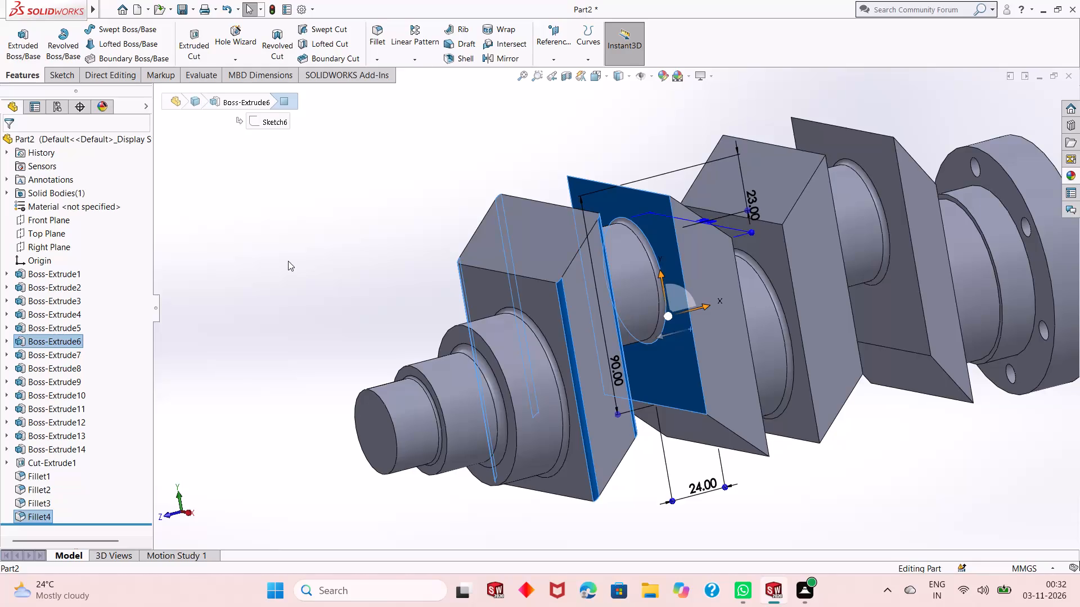
key(Escape)
key(Escape)
scroll(52, 440, down, 4)
scroll(47, 450, up, 2)
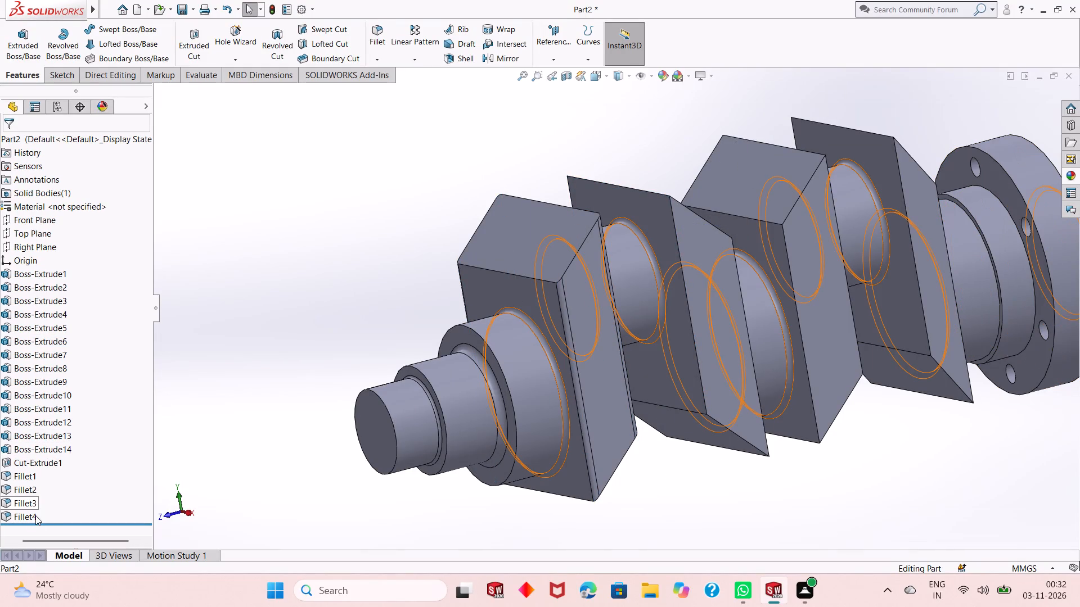
click(33, 517)
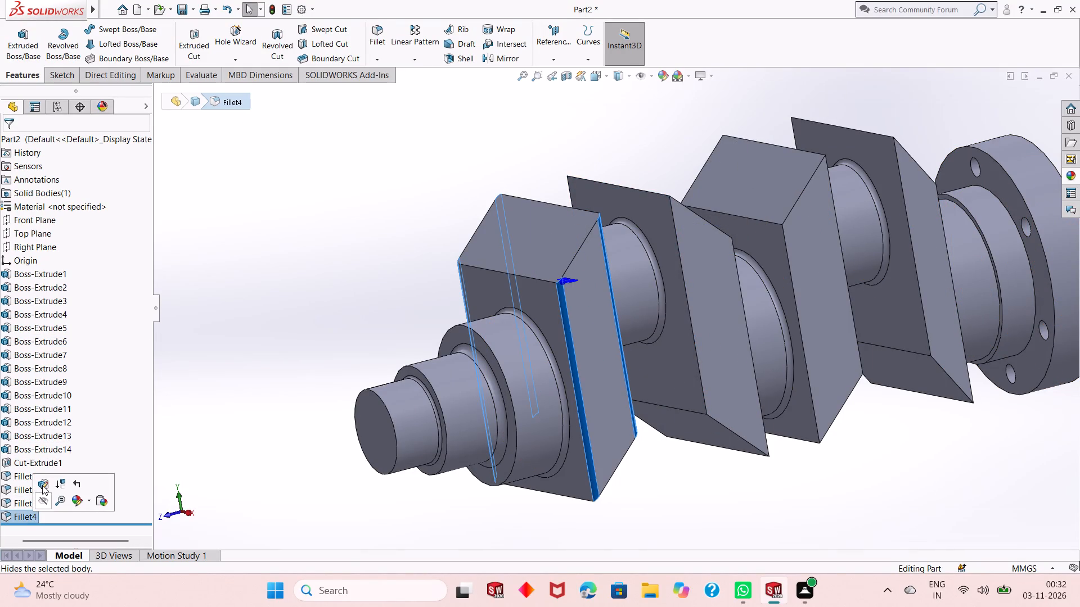
click(256, 379)
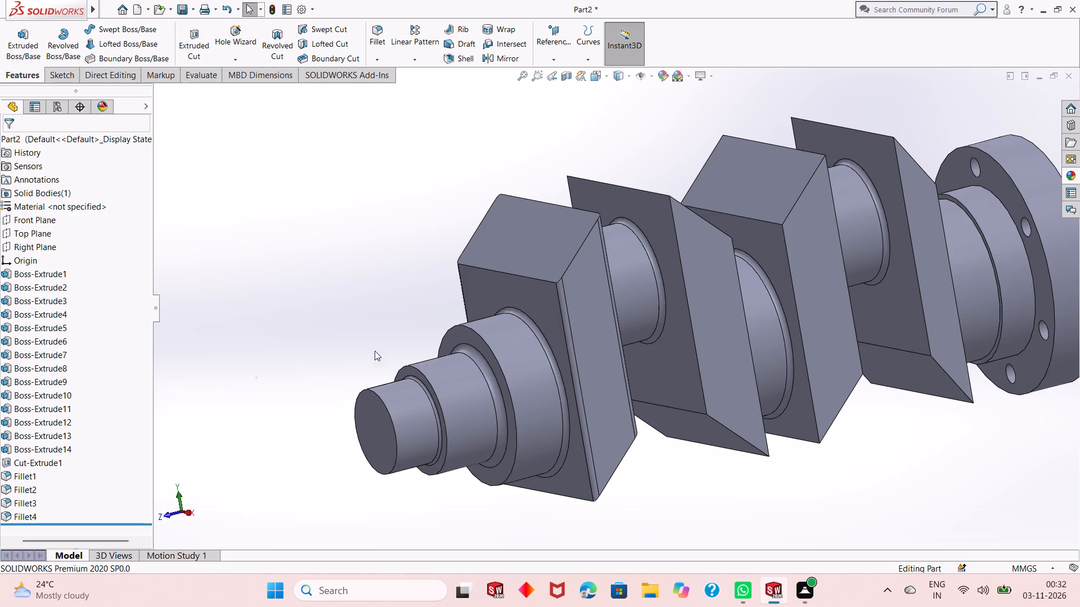
scroll(479, 365, up, 3)
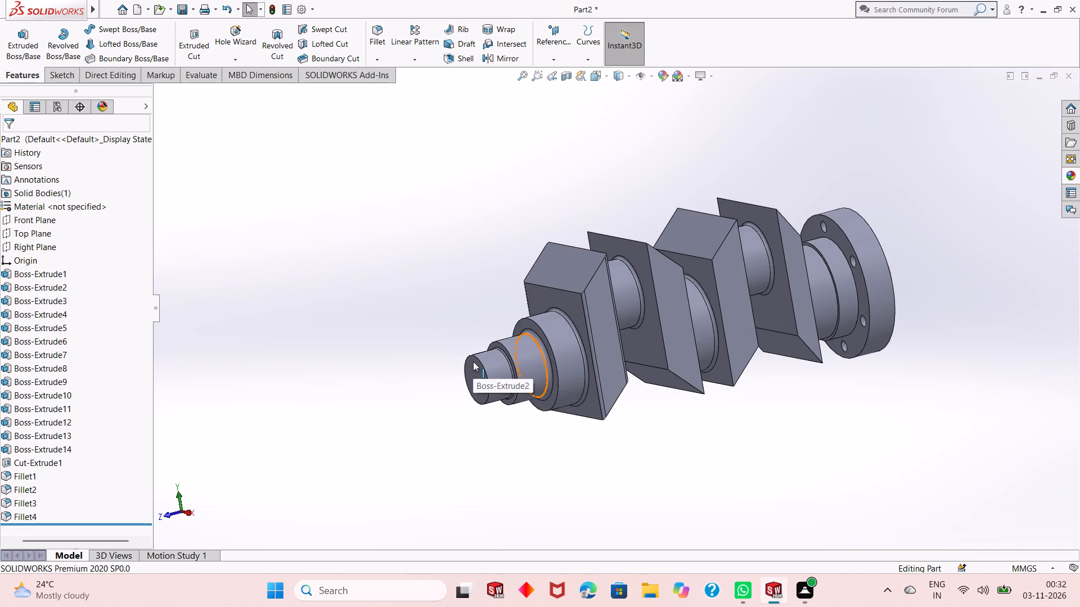
scroll(473, 361, up, 1)
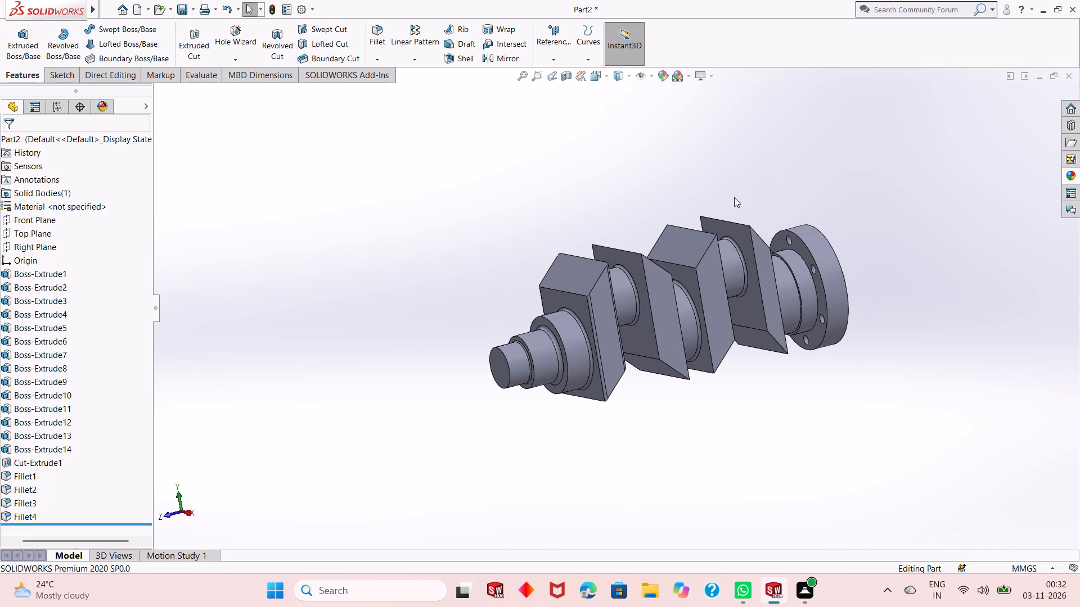
scroll(730, 275, down, 2)
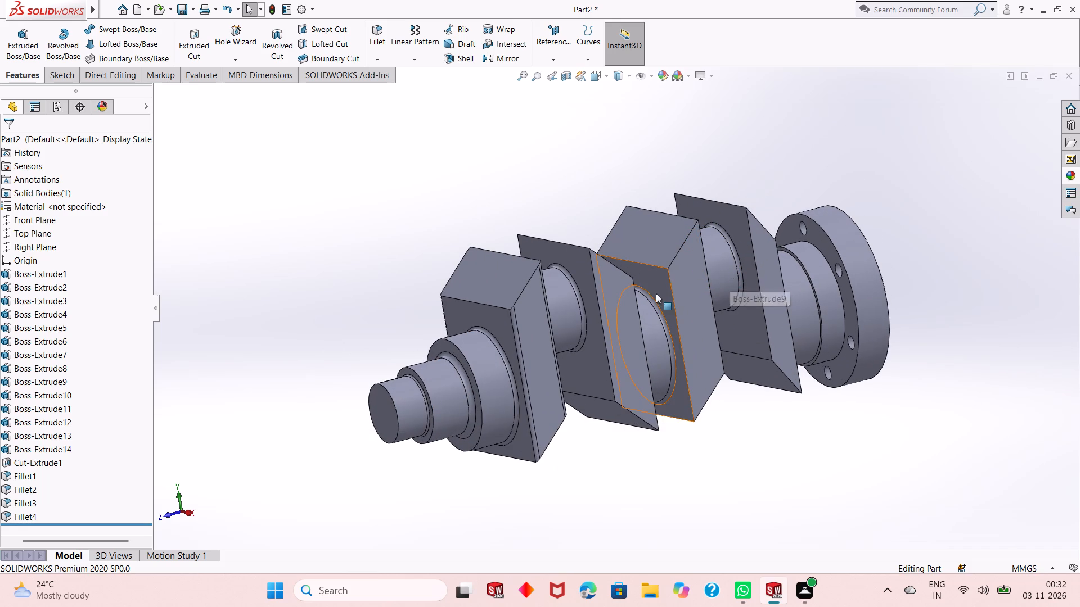
scroll(655, 295, down, 1)
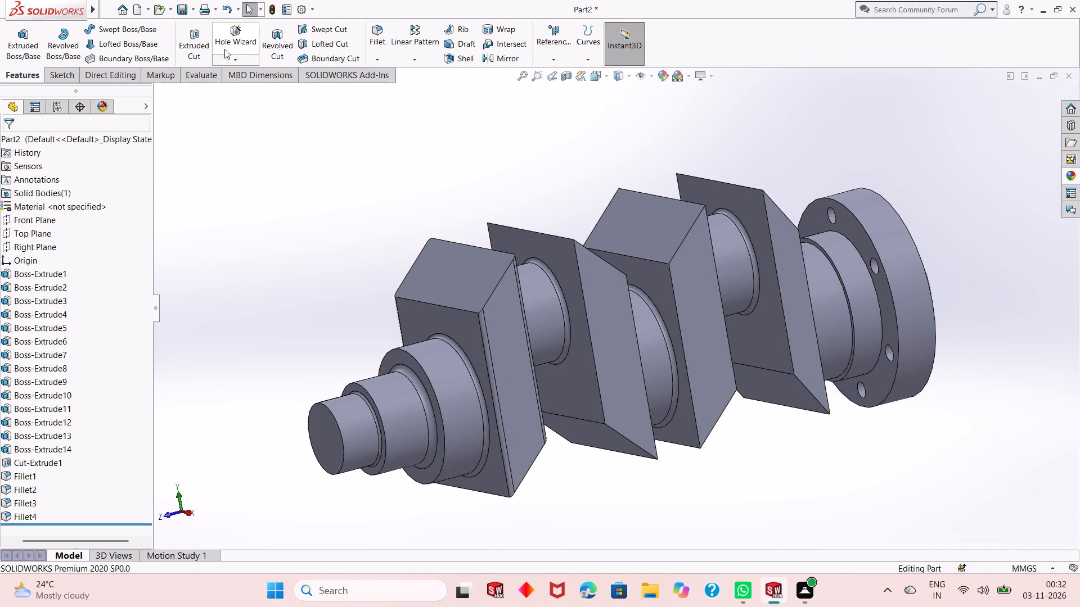
click(379, 34)
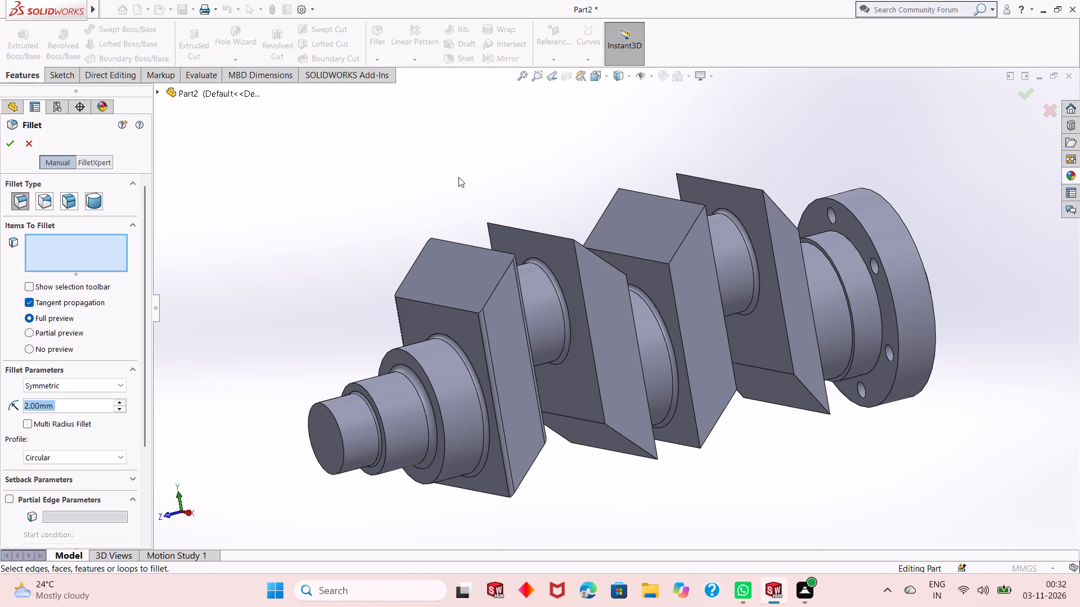
click(32, 143)
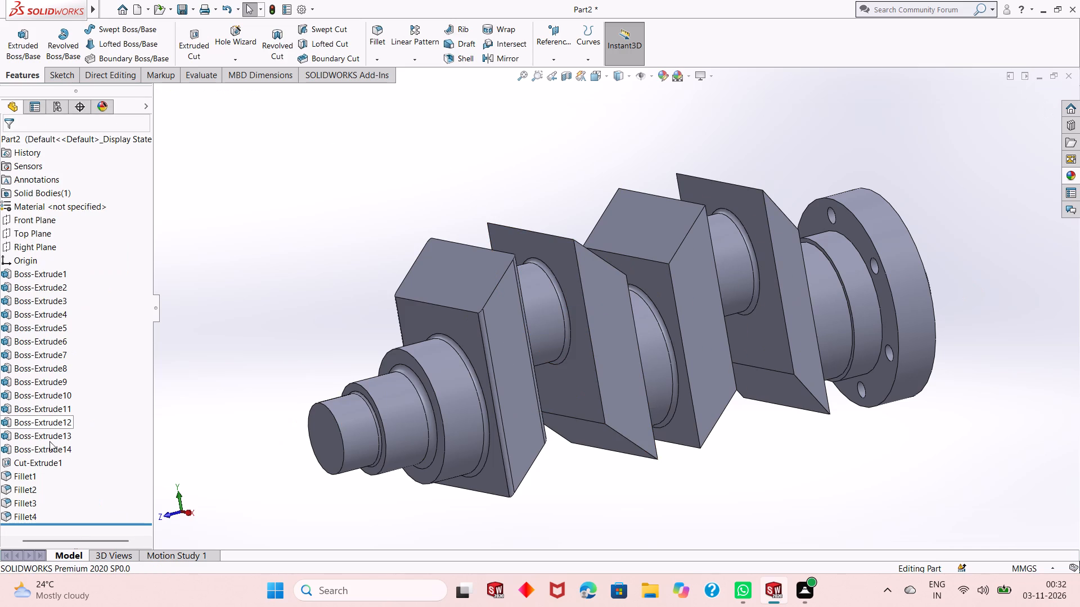
click(22, 511)
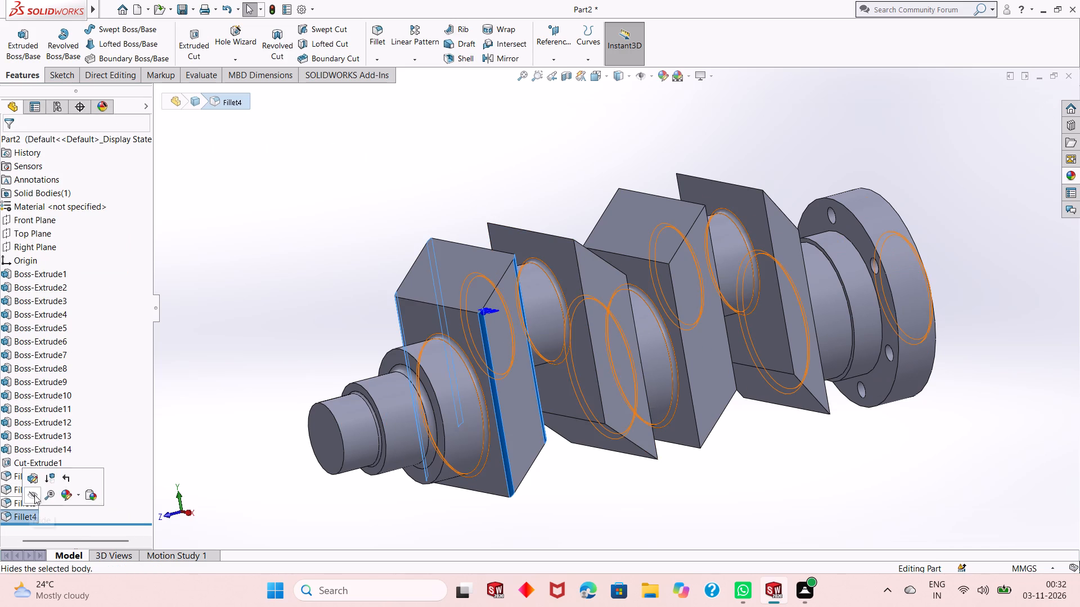
click(237, 396)
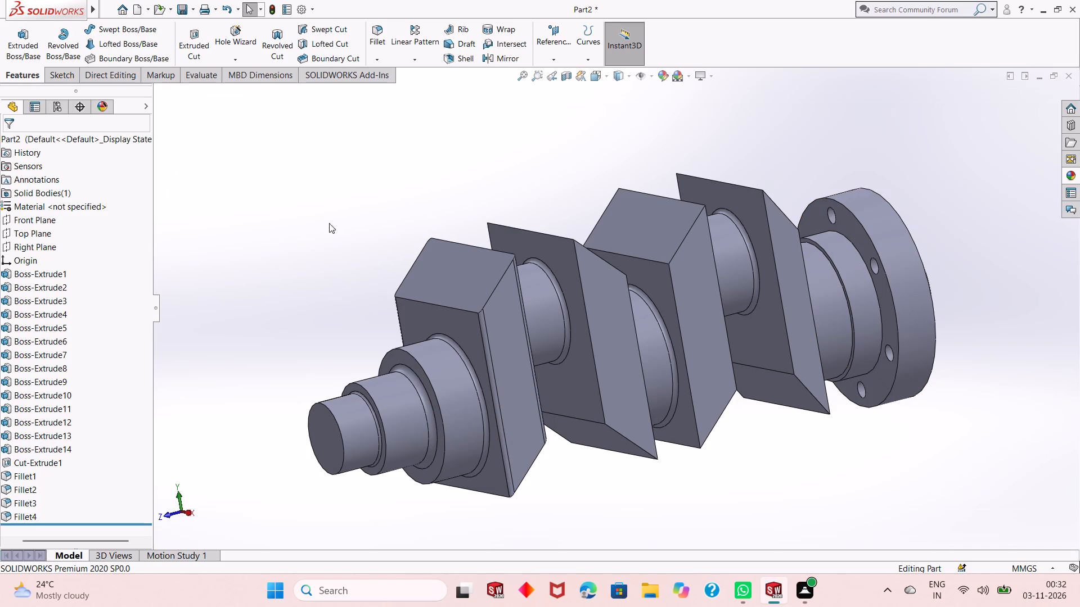
Start a 2 mm fillet and select both long upright edges on the same side of the second, third and fourth slanted blocks.
click(375, 39)
scroll(598, 306, down, 2)
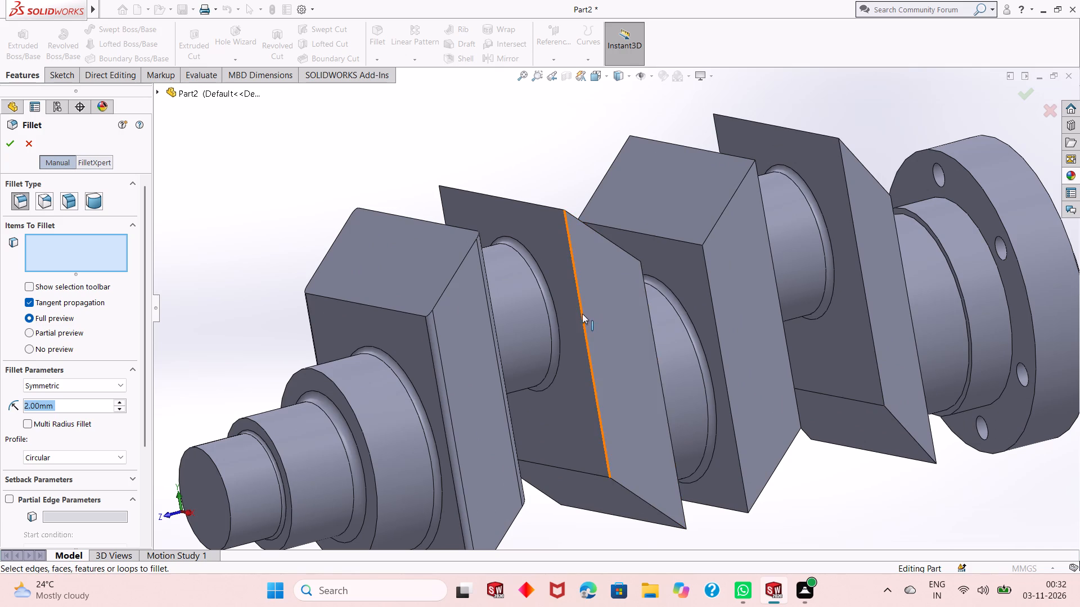
click(582, 314)
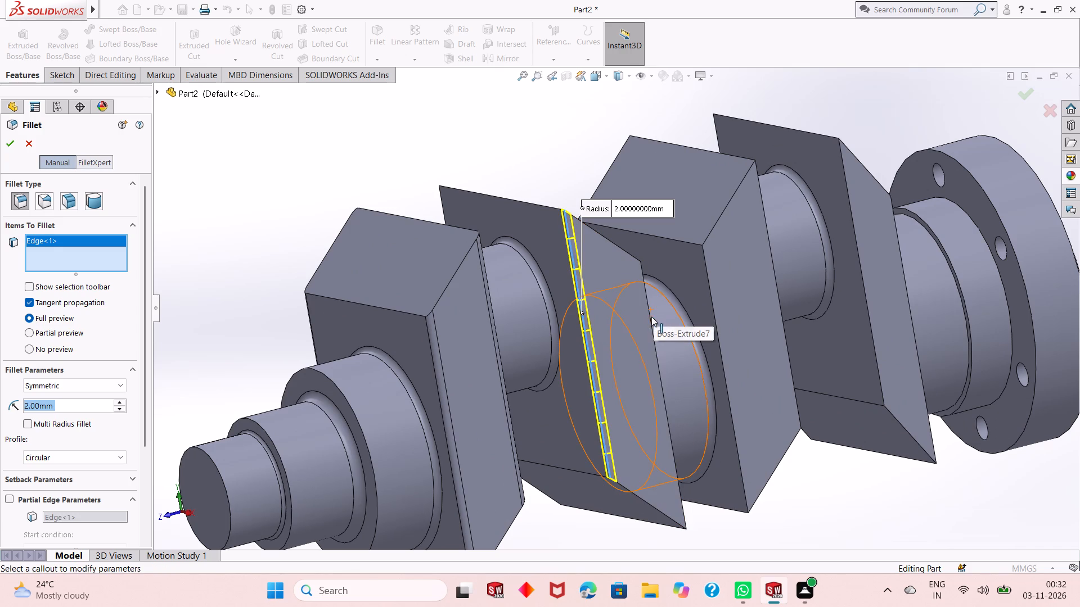
click(651, 317)
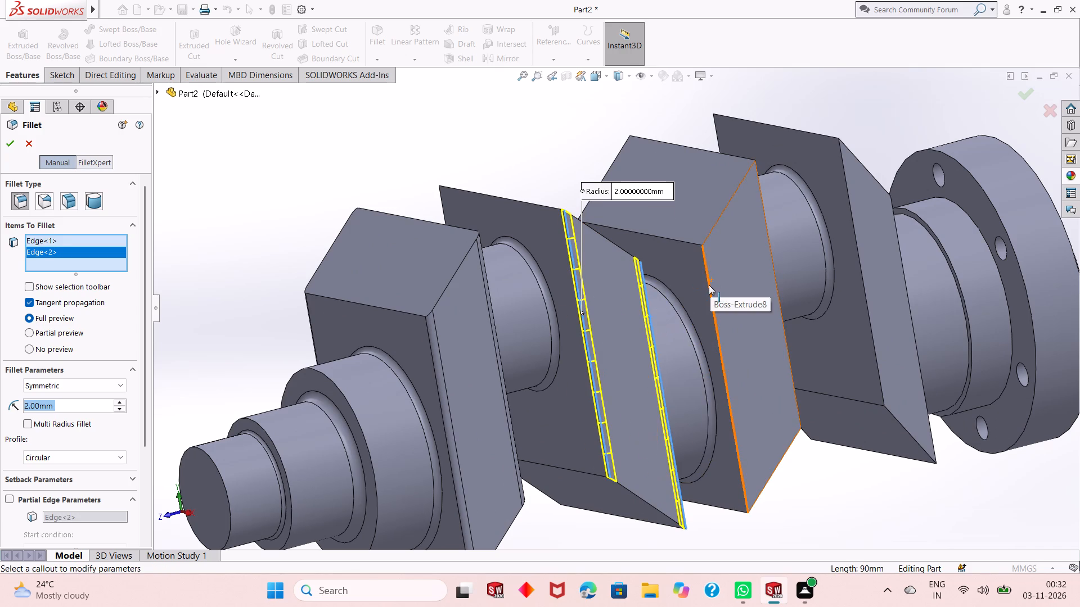
click(709, 285)
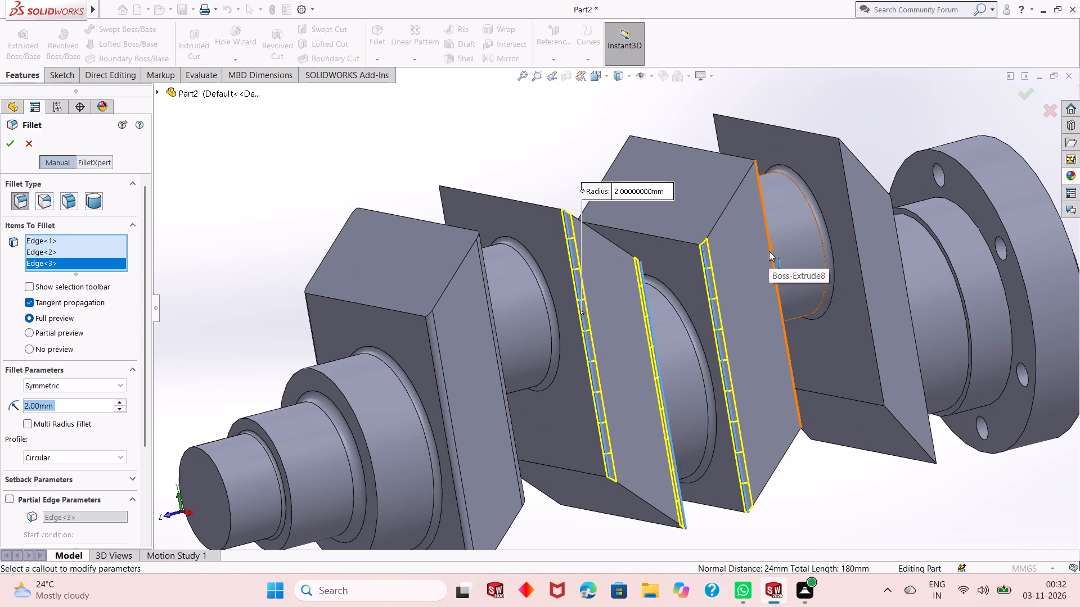
click(769, 251)
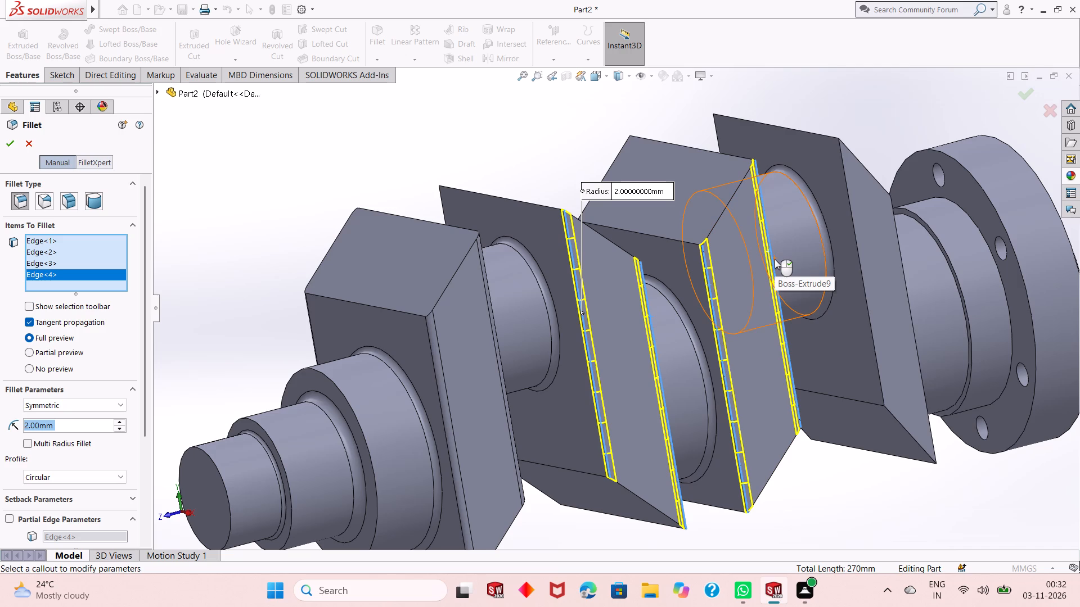
click(863, 278)
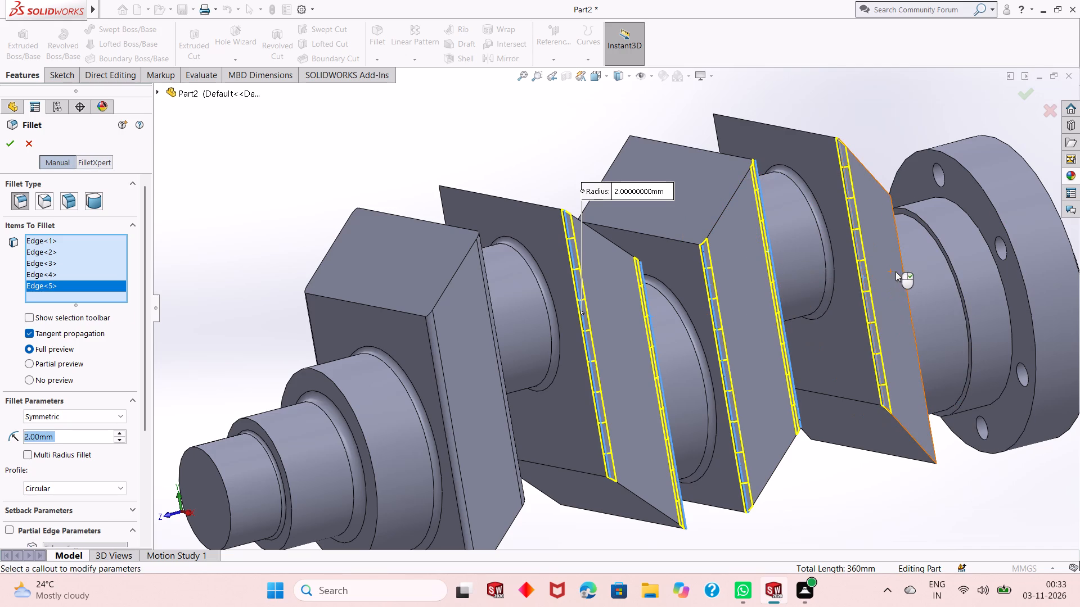
click(907, 286)
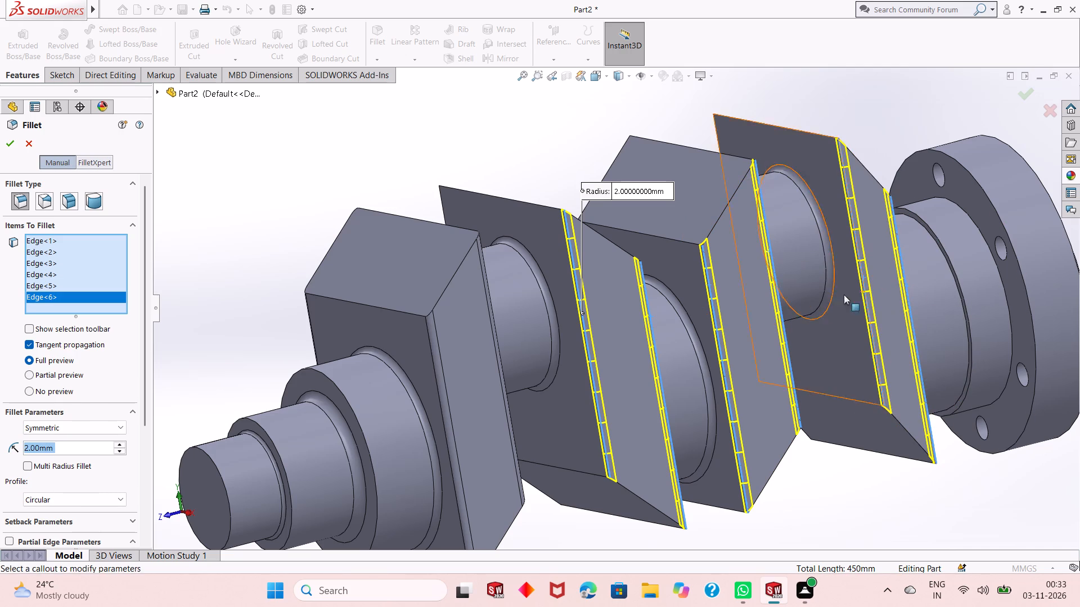
Add the two long upright edges on the opposite side of the fourth and third slanted blocks and create the 2 mm fillet.
middle_drag(721, 355, 870, 308)
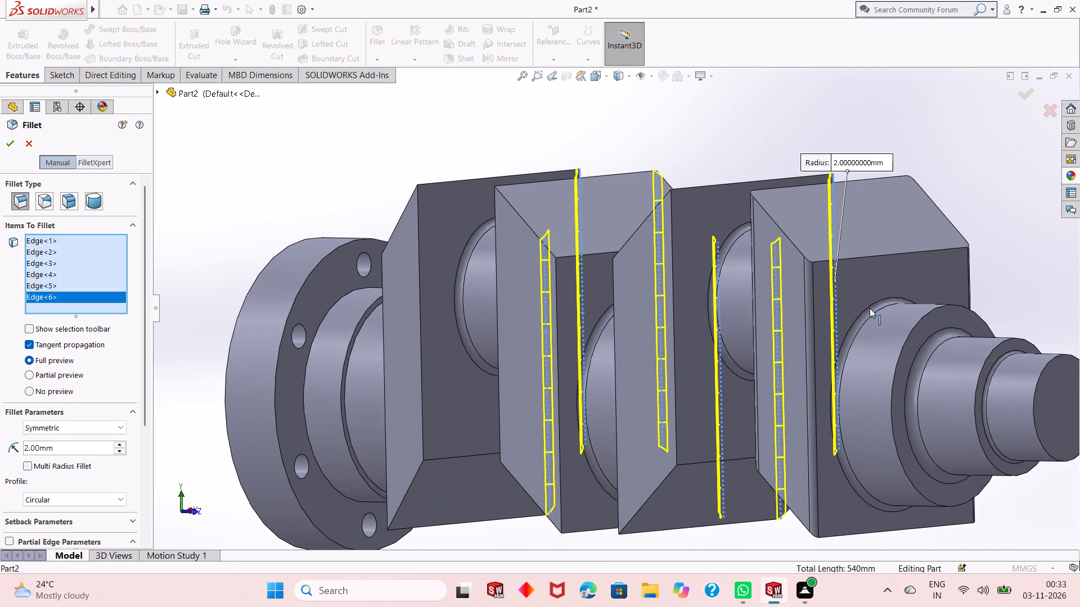
middle_click(870, 308)
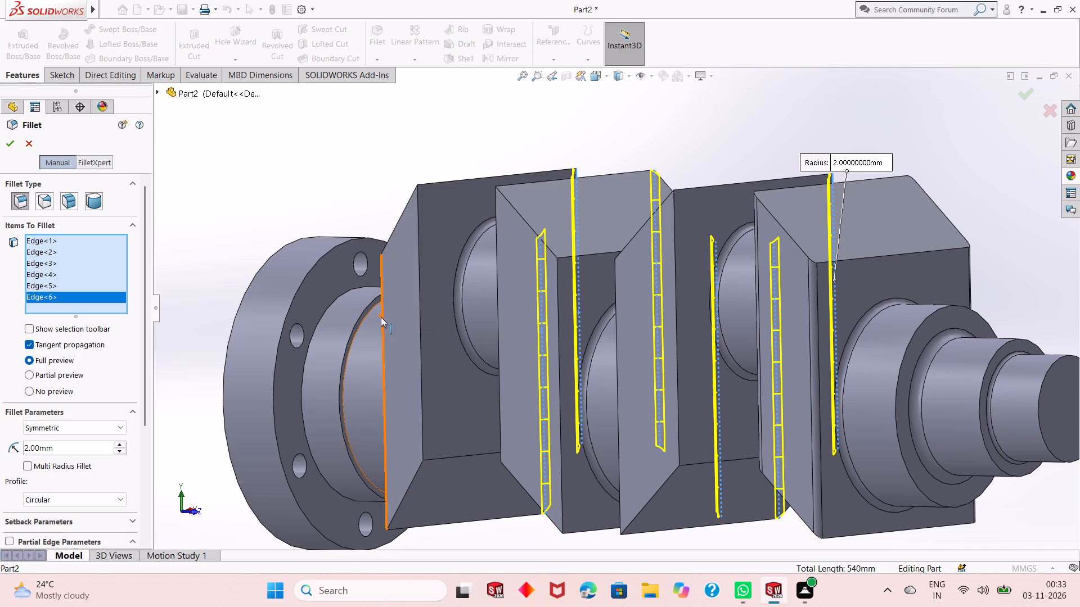
click(381, 317)
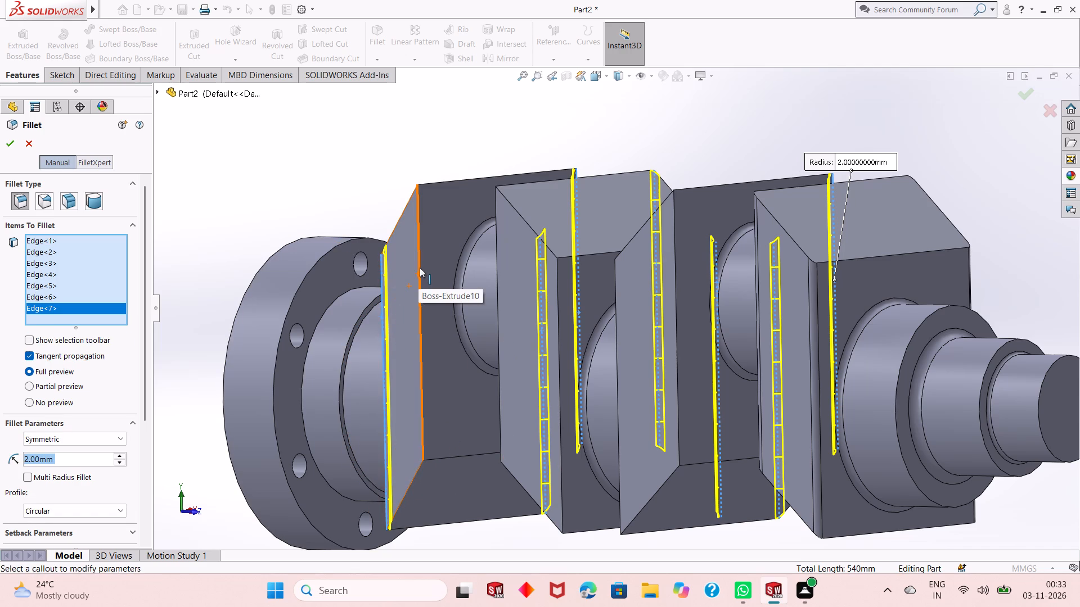
click(420, 267)
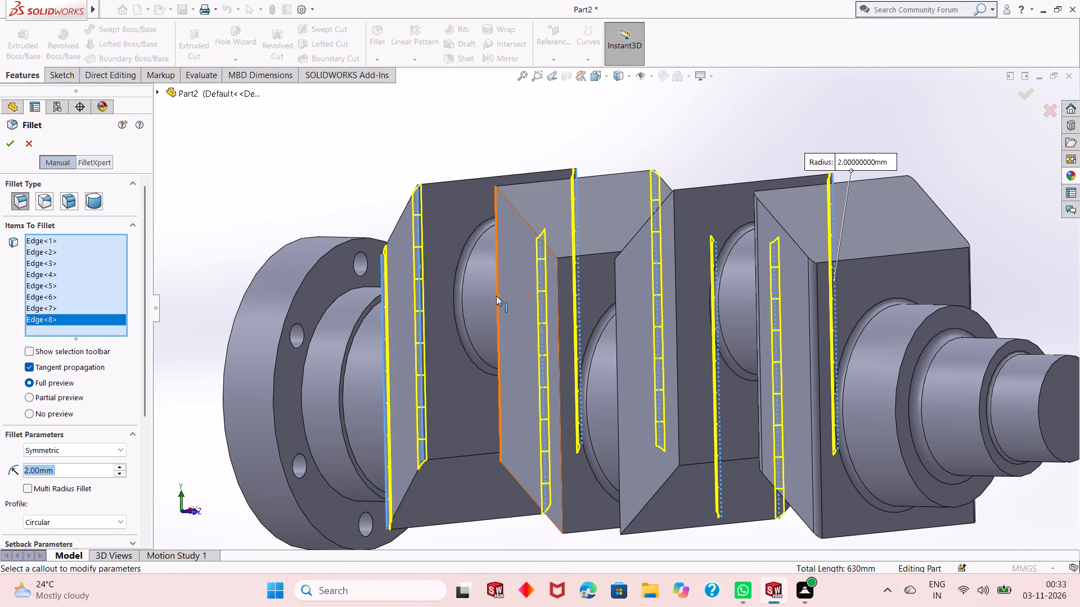
click(496, 296)
click(557, 318)
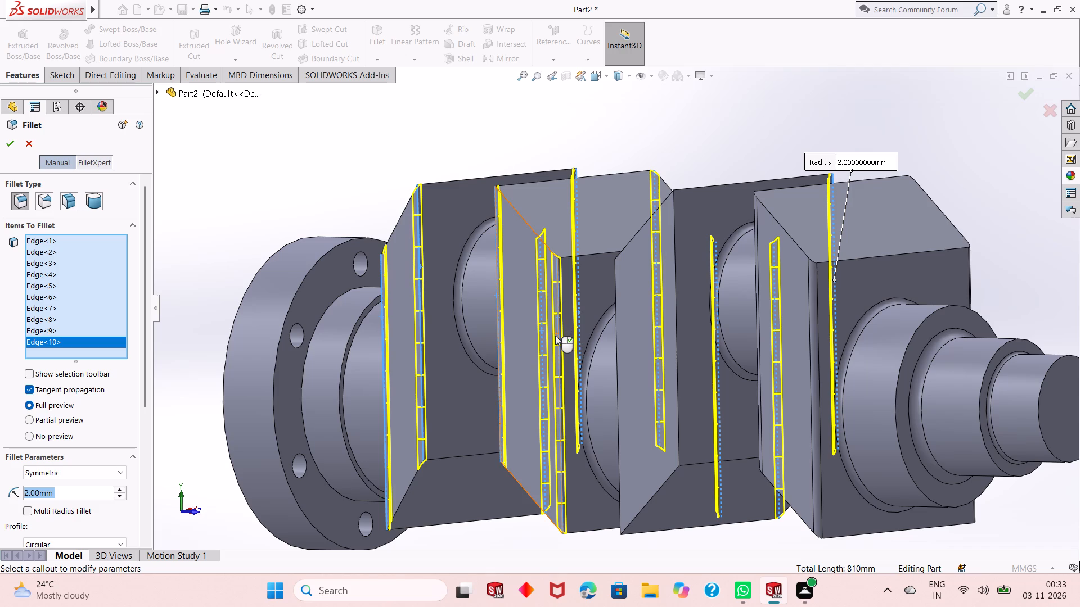
scroll(555, 336, up, 2)
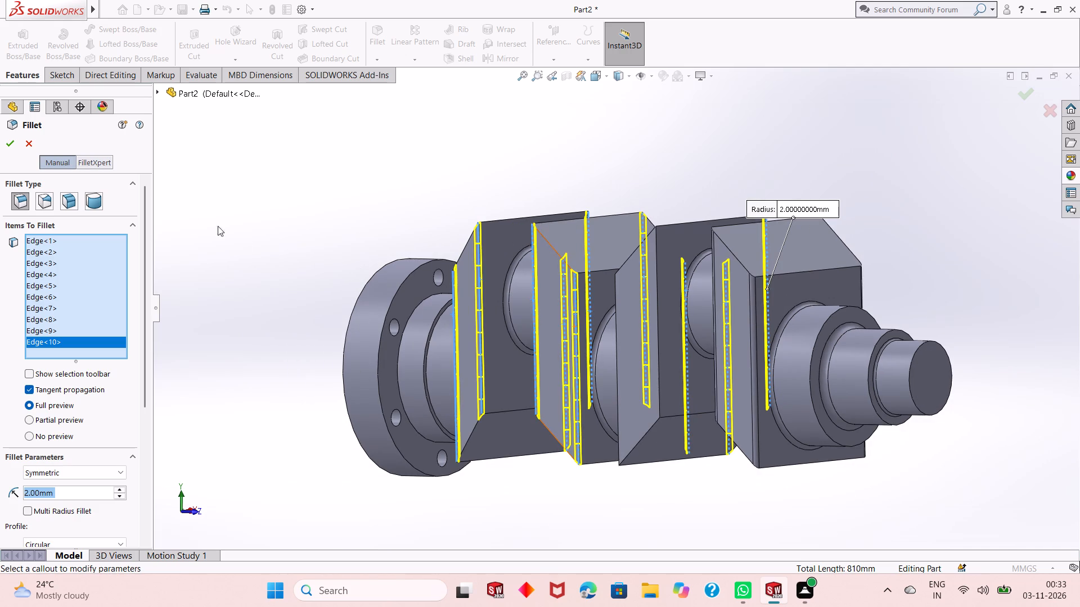
click(11, 141)
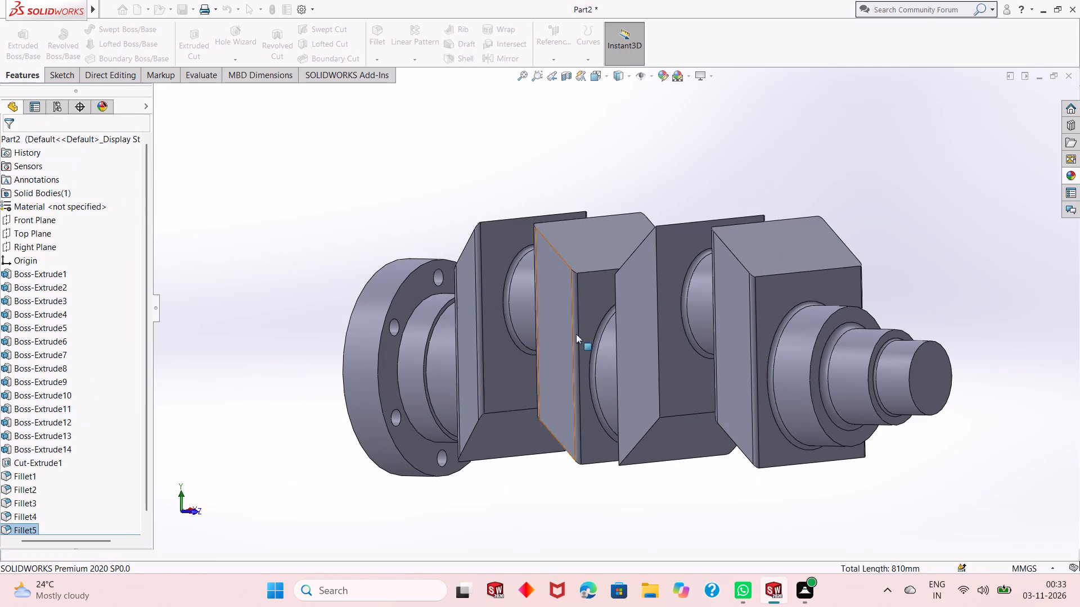
Examine the slanted blocks from several sides for upright edges still lacking a fillet.
middle_drag(642, 339, 672, 325)
middle_click(769, 379)
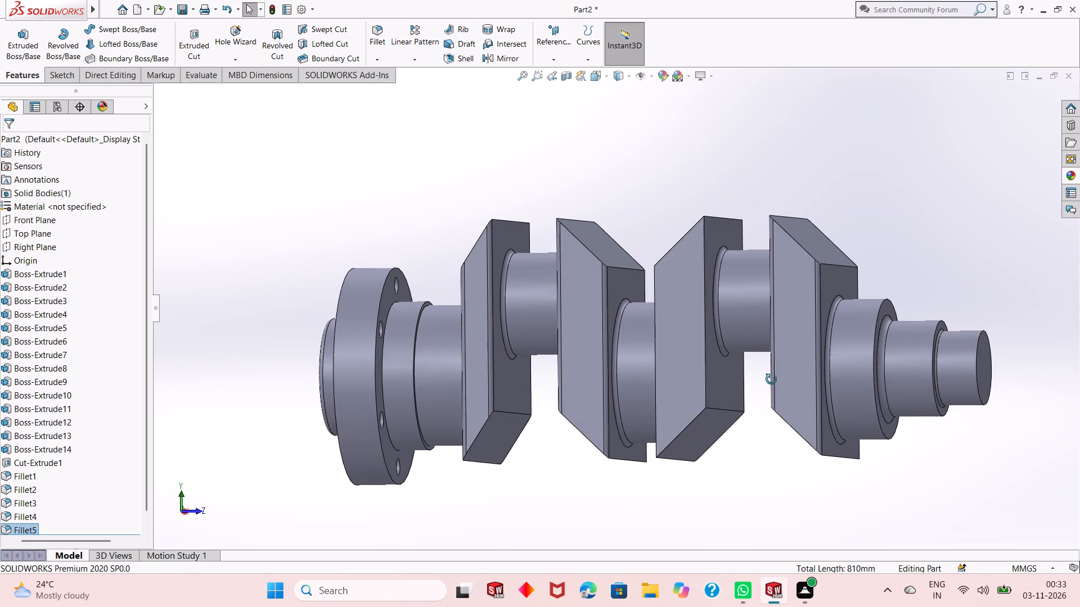
middle_click(591, 378)
scroll(638, 378, up, 2)
middle_drag(700, 388, 713, 458)
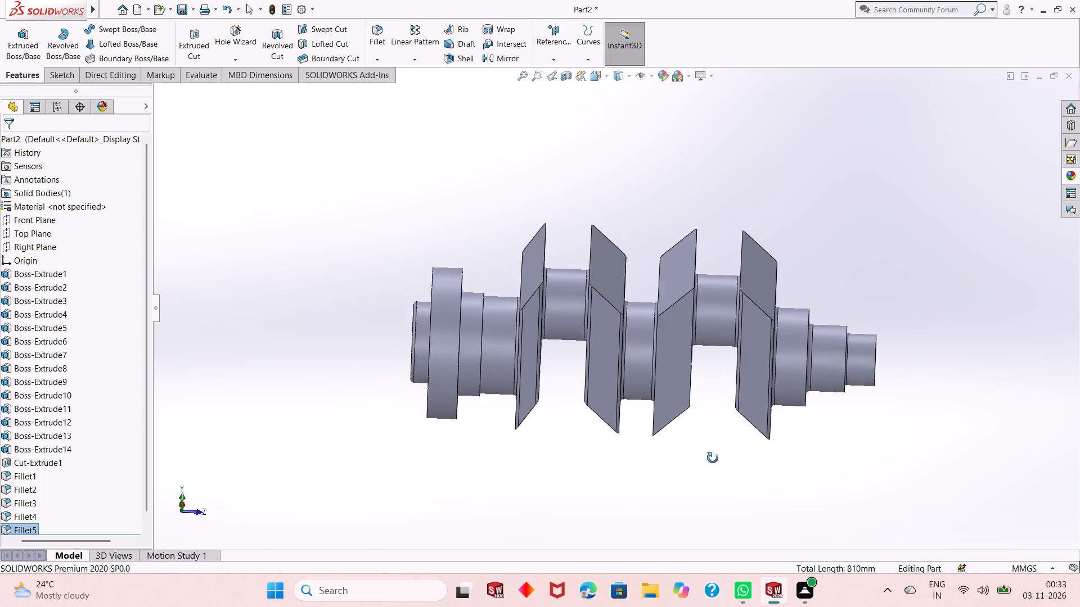
middle_drag(713, 458, 713, 402)
scroll(703, 306, down, 3)
middle_drag(722, 333, 687, 359)
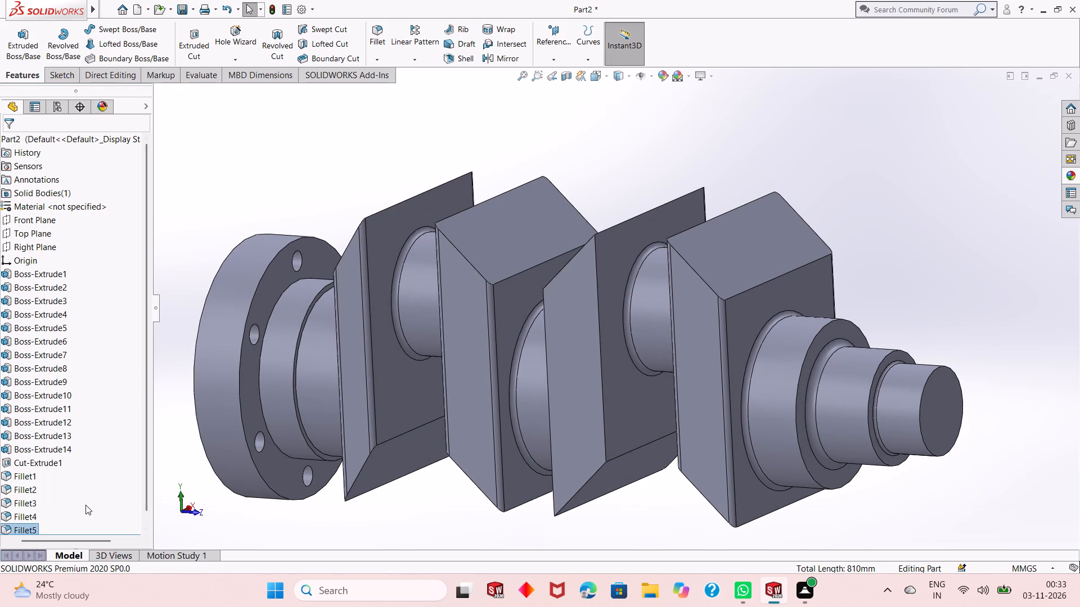
Edit the latest 2 mm fillet to add the second slanted block's upright edge bordering its face toward the first block.
click(24, 527)
click(36, 484)
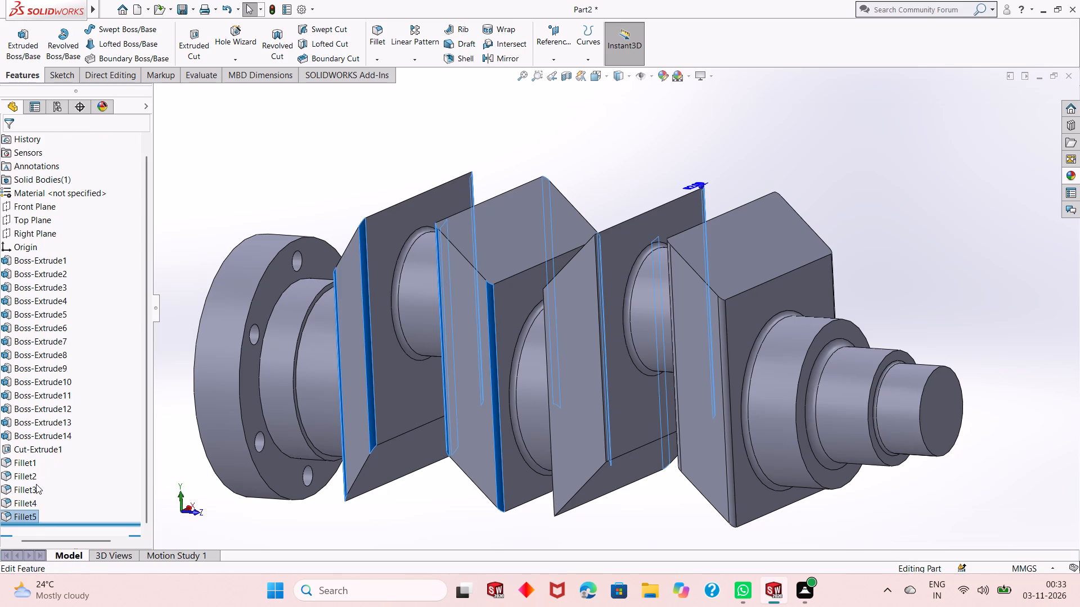
click(171, 451)
click(19, 518)
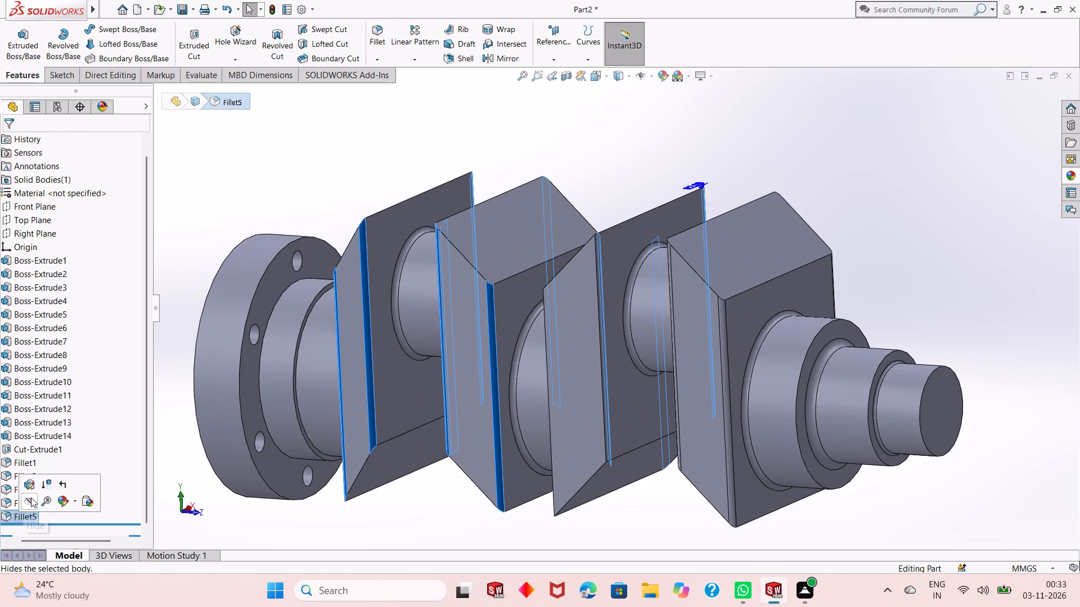
click(31, 484)
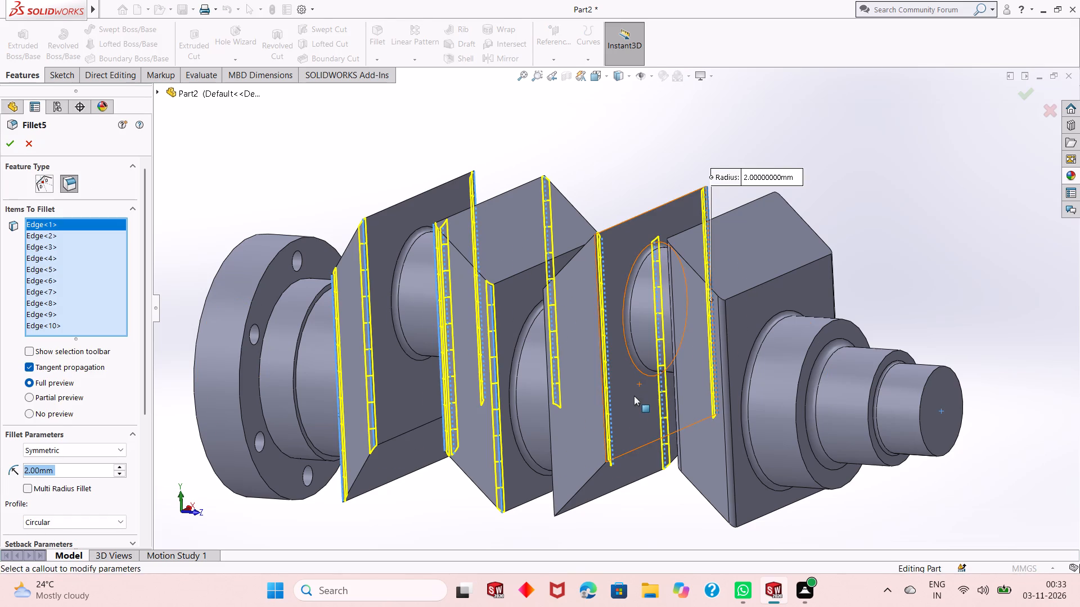
middle_drag(636, 399, 652, 412)
middle_drag(652, 339, 641, 361)
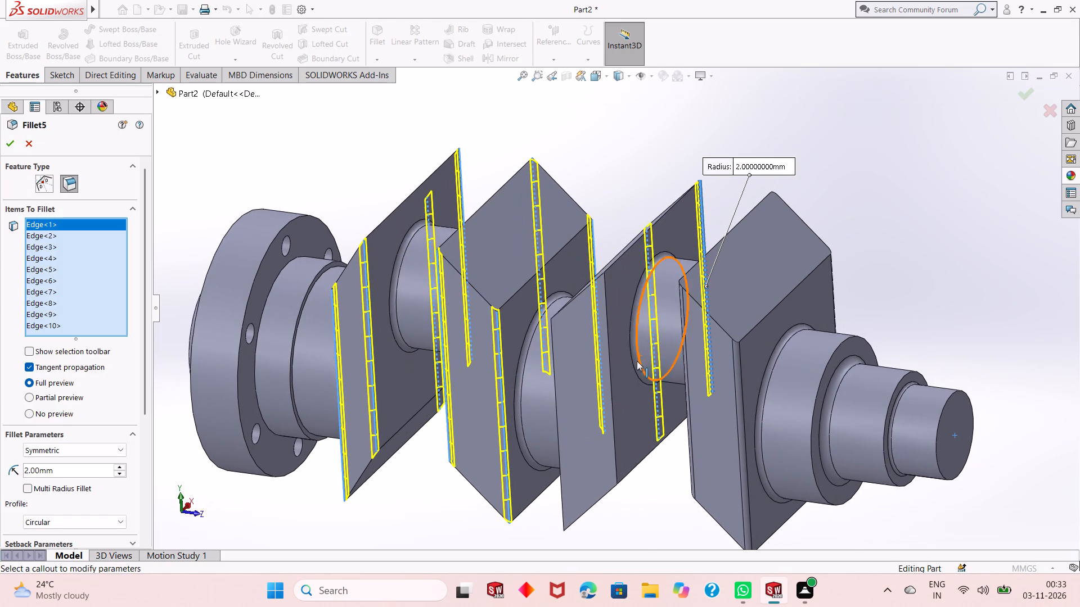
click(604, 302)
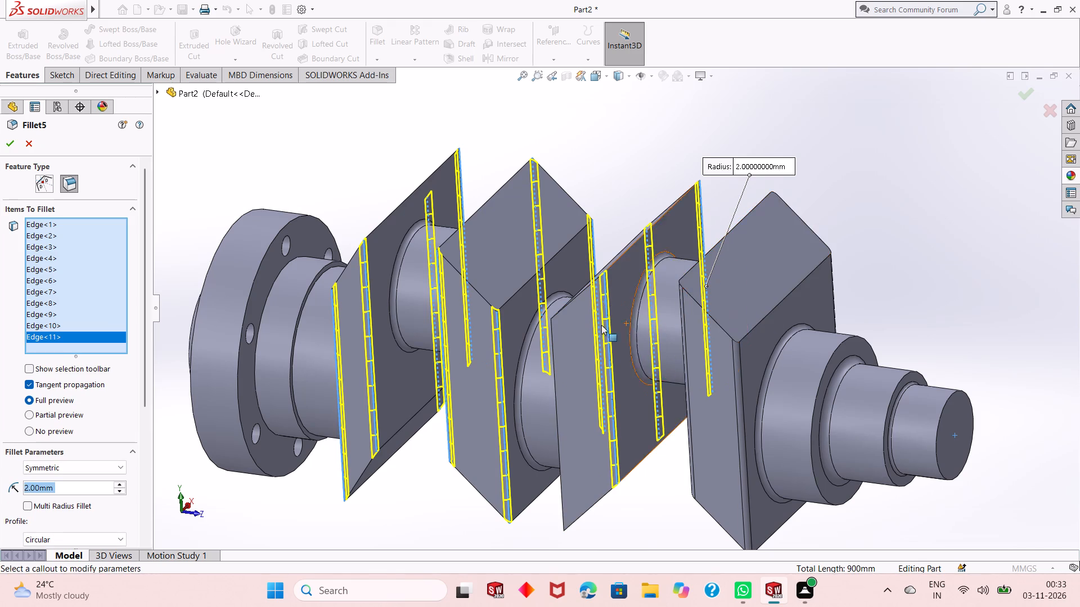
scroll(599, 325, up, 1)
middle_drag(586, 369, 585, 338)
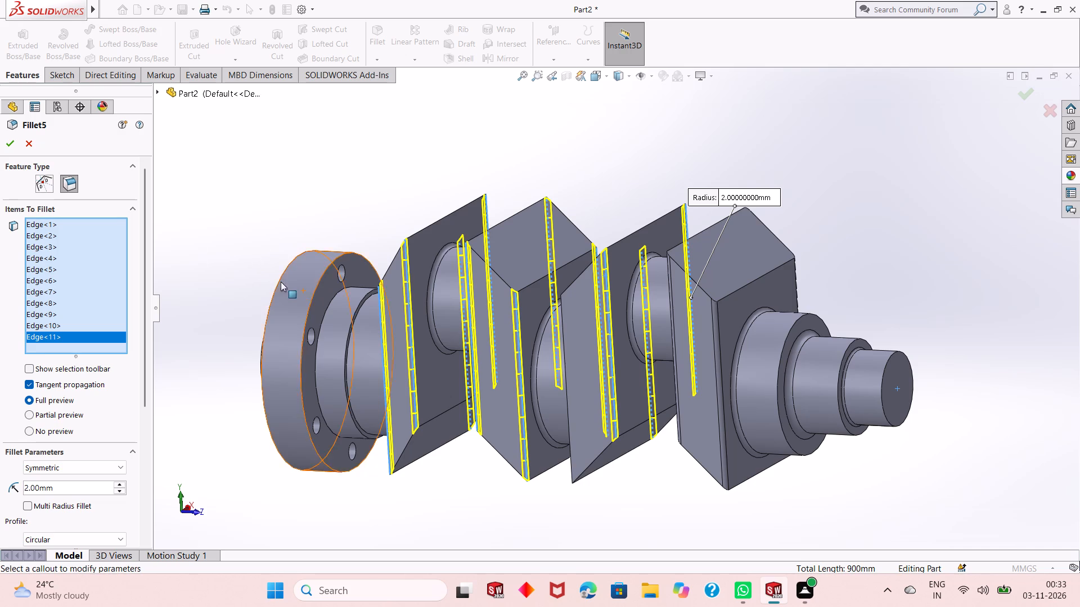
click(4, 143)
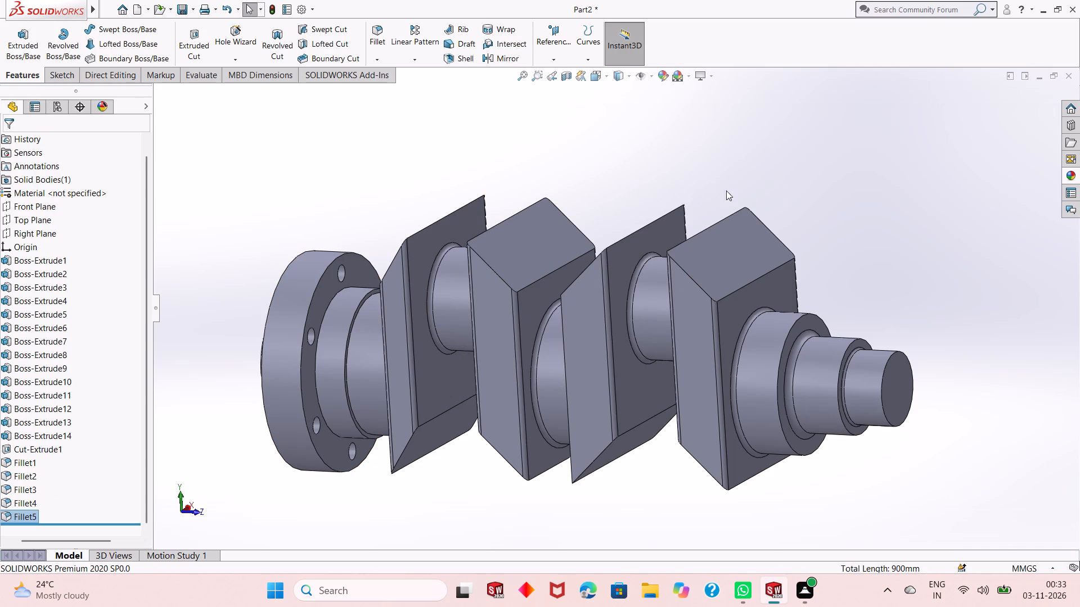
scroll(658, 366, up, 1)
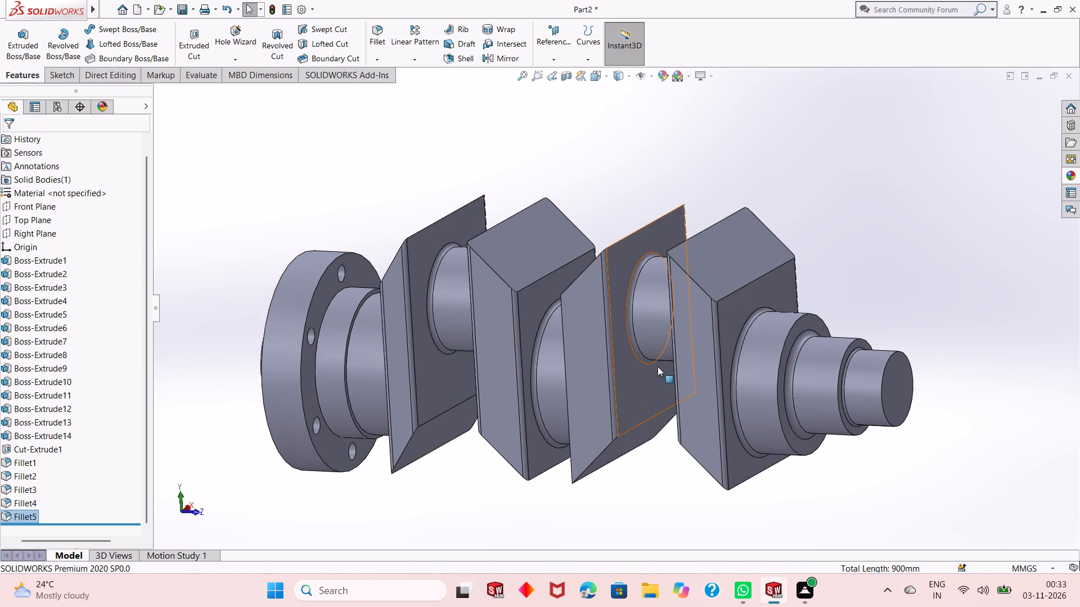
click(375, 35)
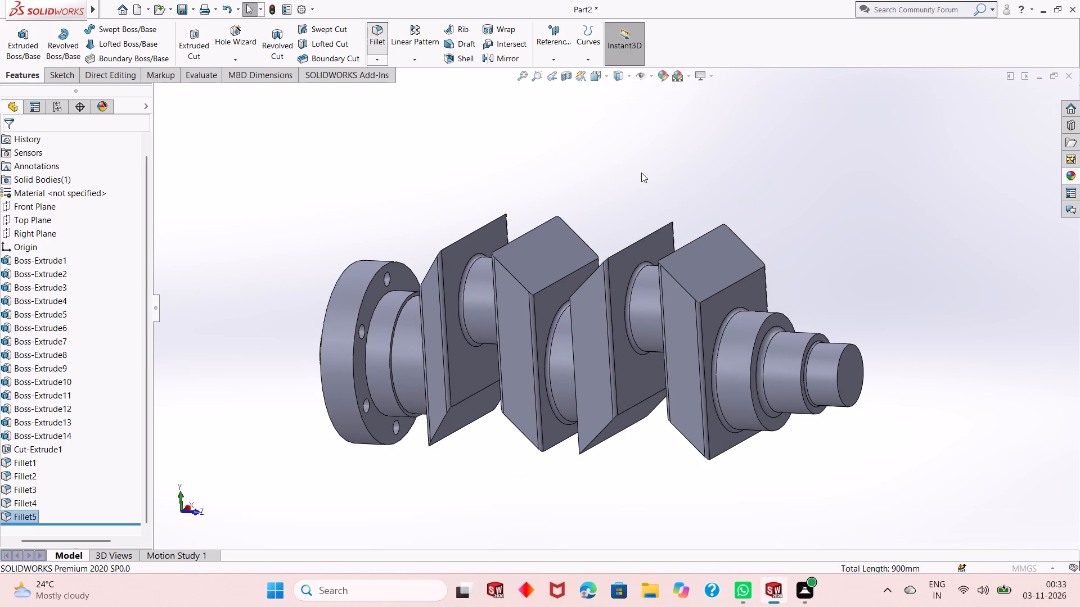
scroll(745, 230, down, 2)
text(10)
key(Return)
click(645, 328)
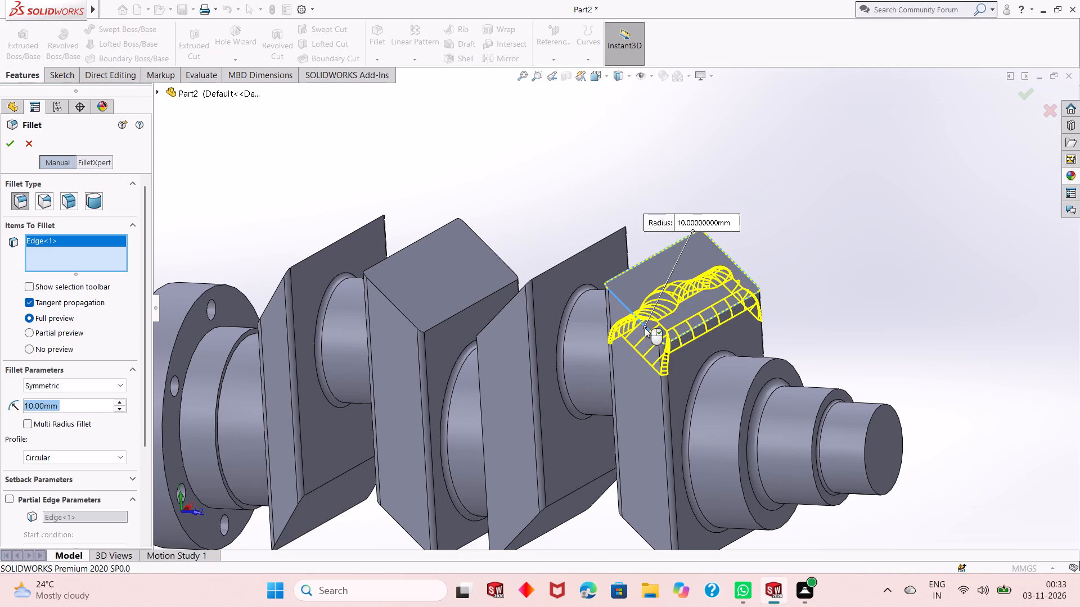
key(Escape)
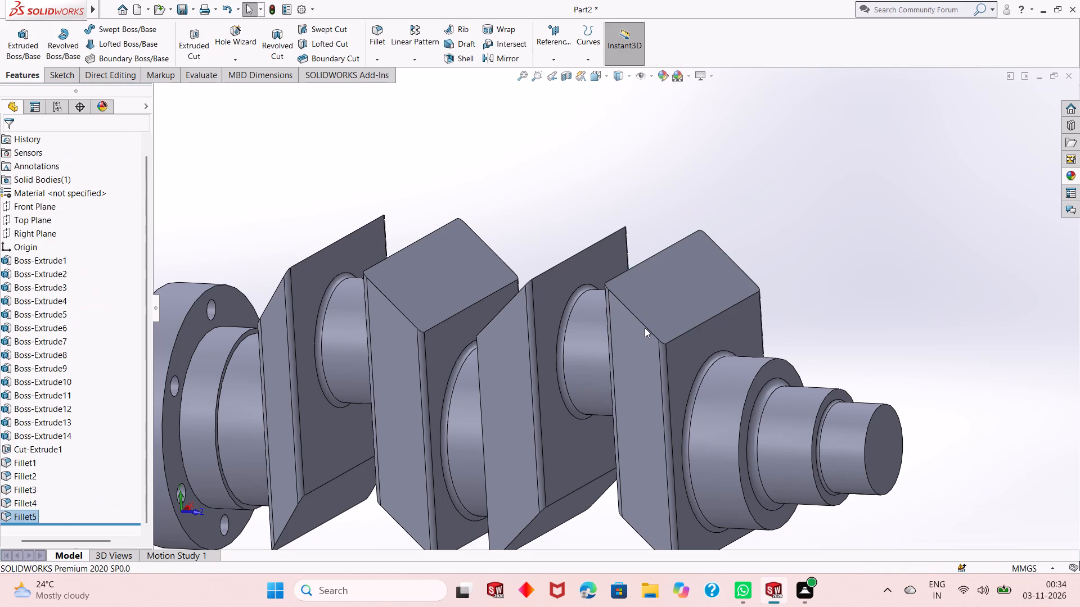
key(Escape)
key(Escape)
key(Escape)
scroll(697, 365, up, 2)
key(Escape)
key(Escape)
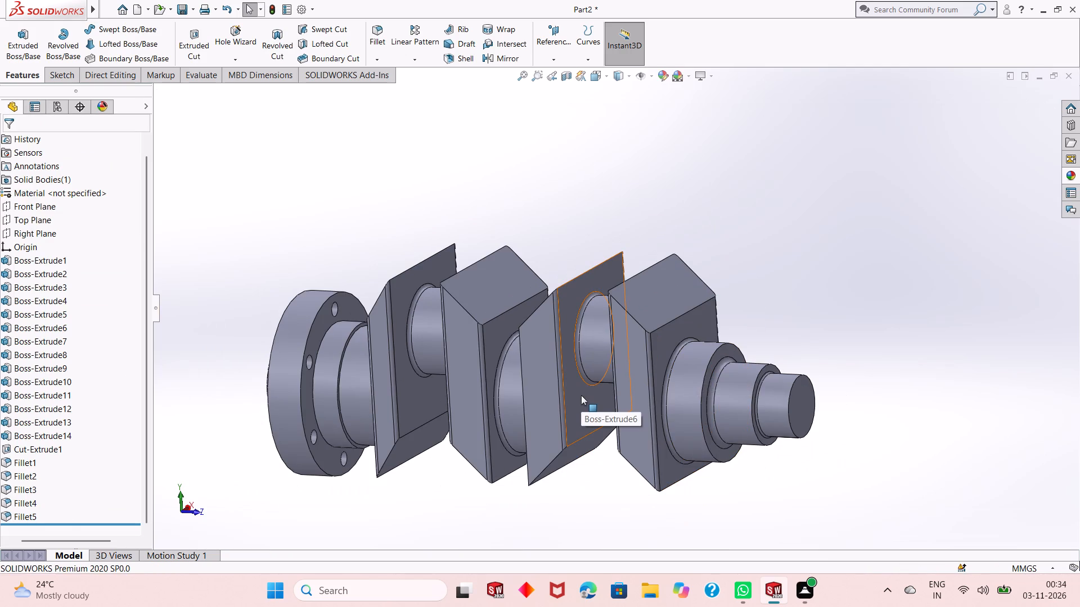
Examine the whole filleted part from both ends and from several sides.
middle_drag(443, 384, 461, 377)
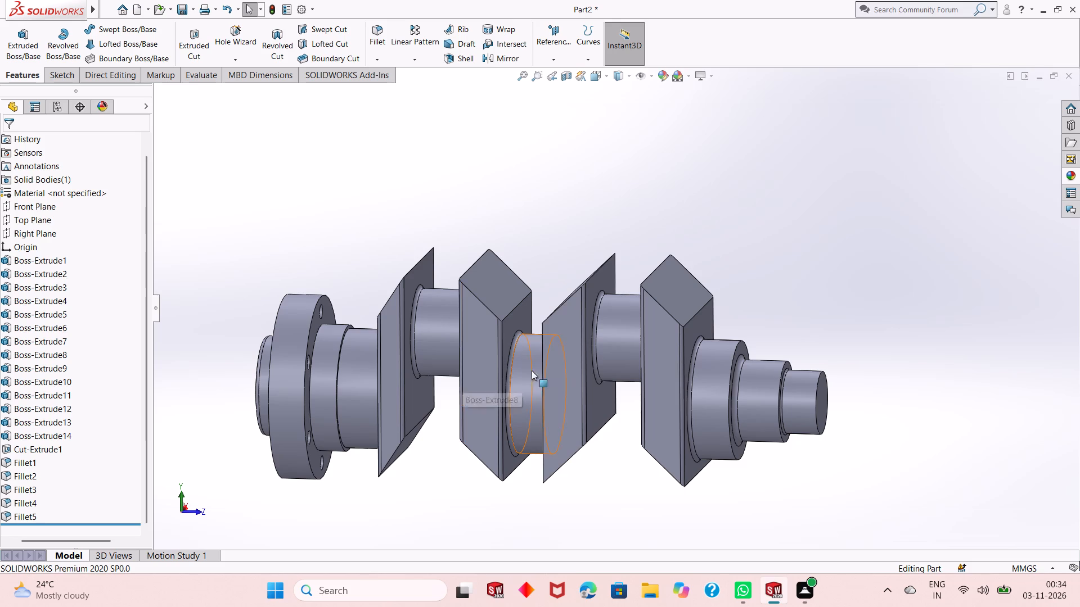
key(Escape)
scroll(592, 381, up, 1)
middle_drag(616, 374, 645, 297)
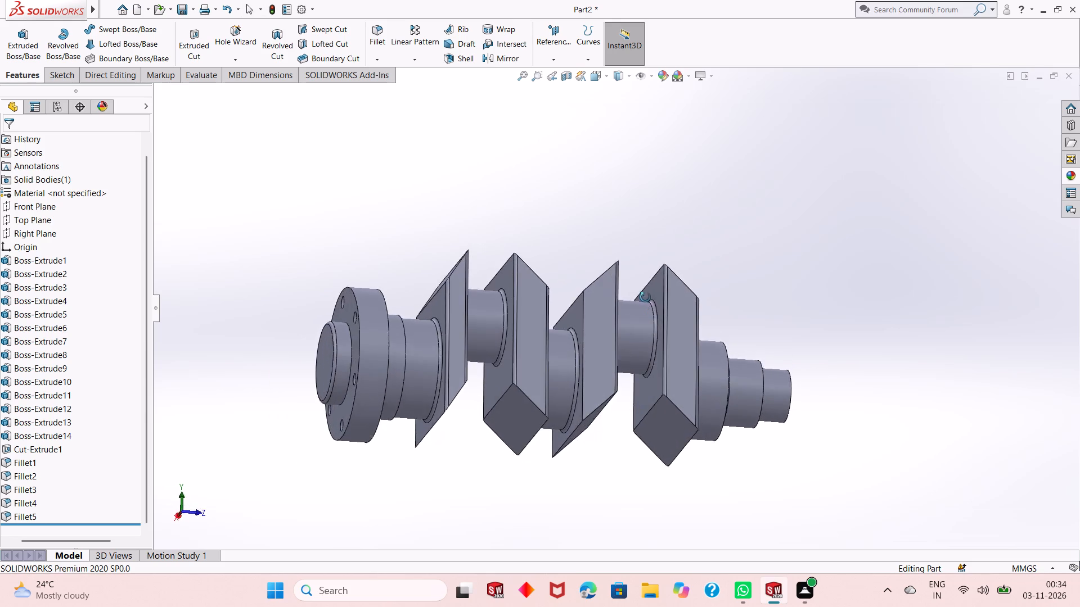
middle_drag(645, 297, 639, 300)
middle_drag(635, 303, 580, 360)
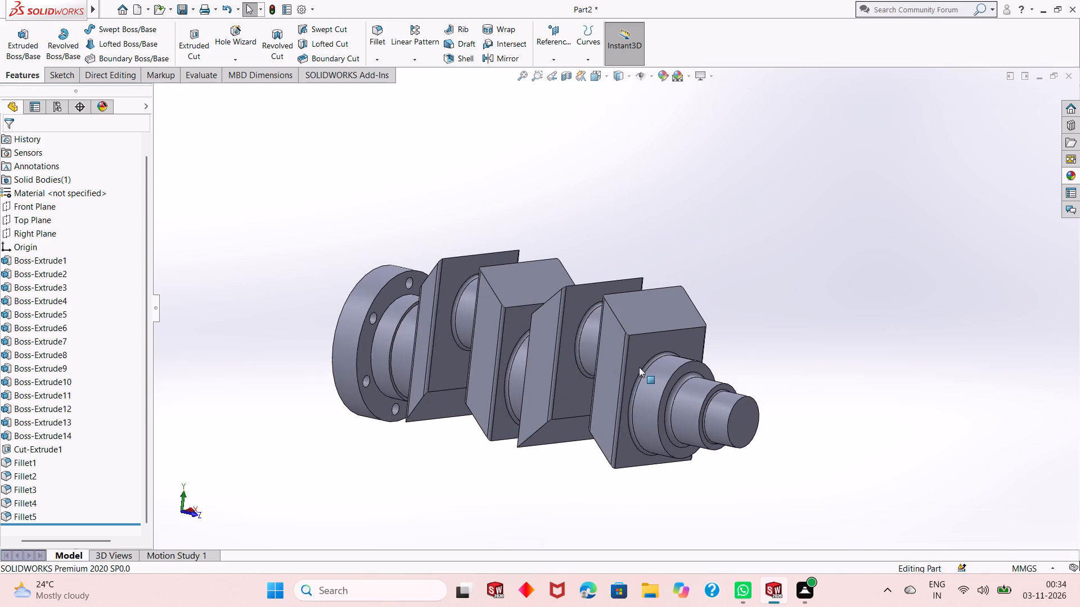
middle_drag(641, 368, 843, 274)
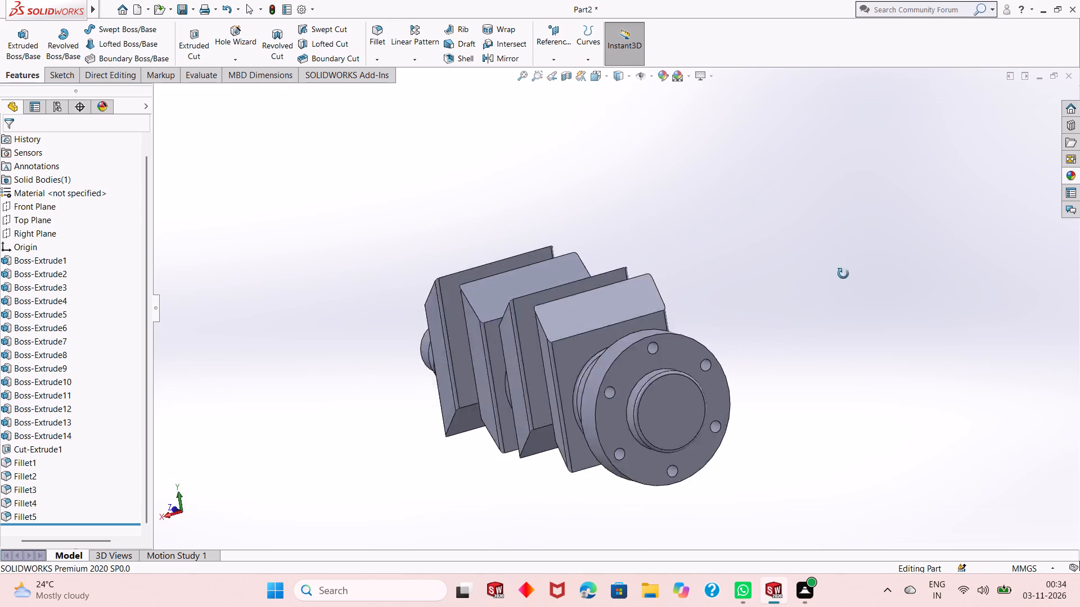
middle_drag(843, 274, 931, 279)
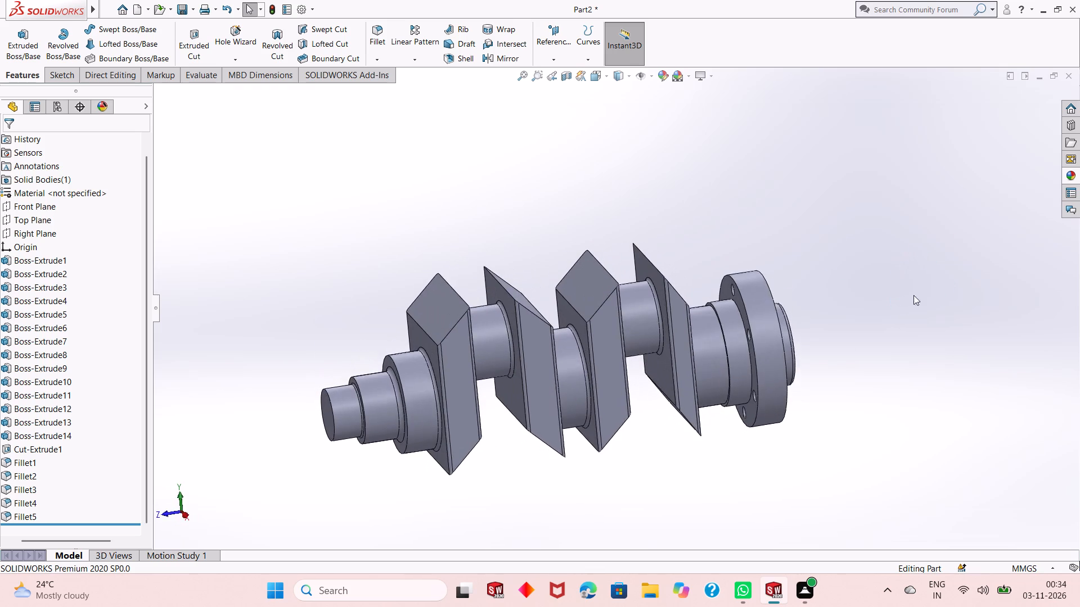
Examine the filleted crankshaft from the side and from its stepped shaft end.
middle_drag(802, 353, 789, 343)
click(863, 251)
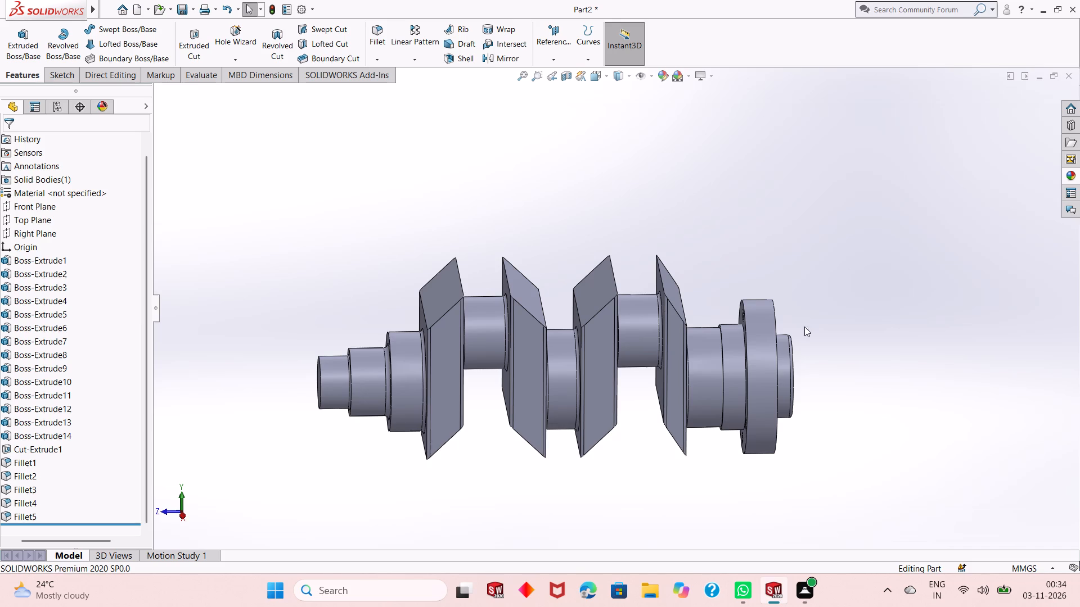
scroll(713, 343, up, 1)
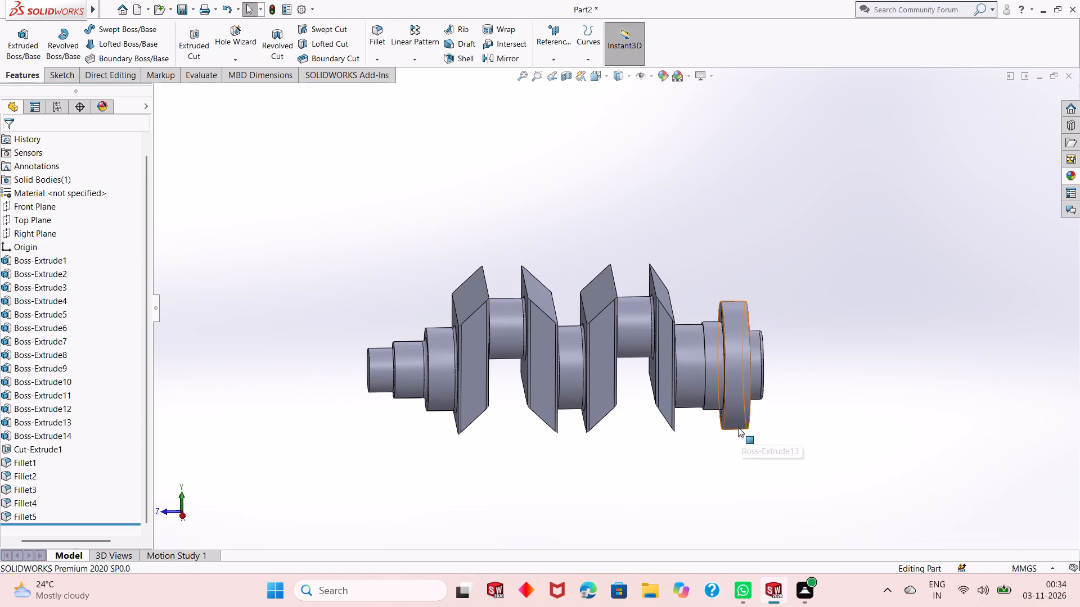
middle_drag(487, 393, 570, 391)
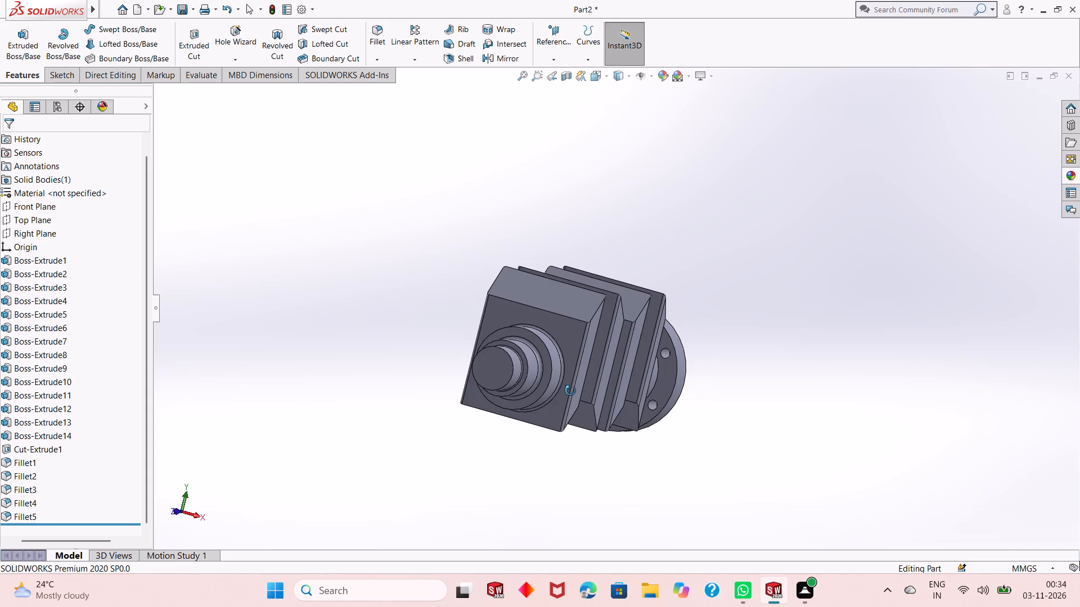
middle_drag(570, 391, 559, 433)
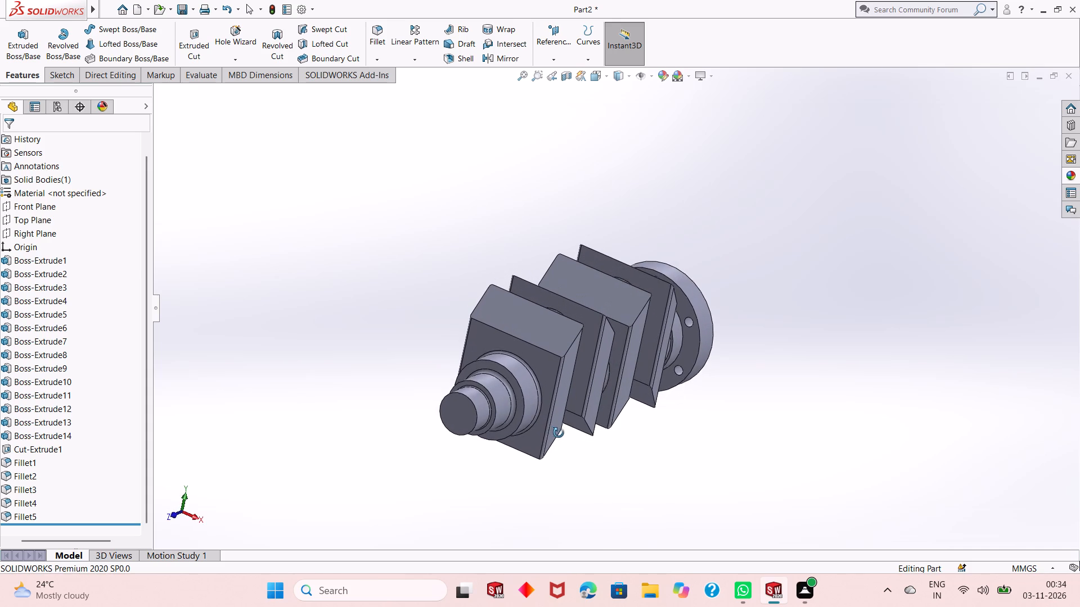
middle_drag(559, 433, 557, 481)
click(758, 359)
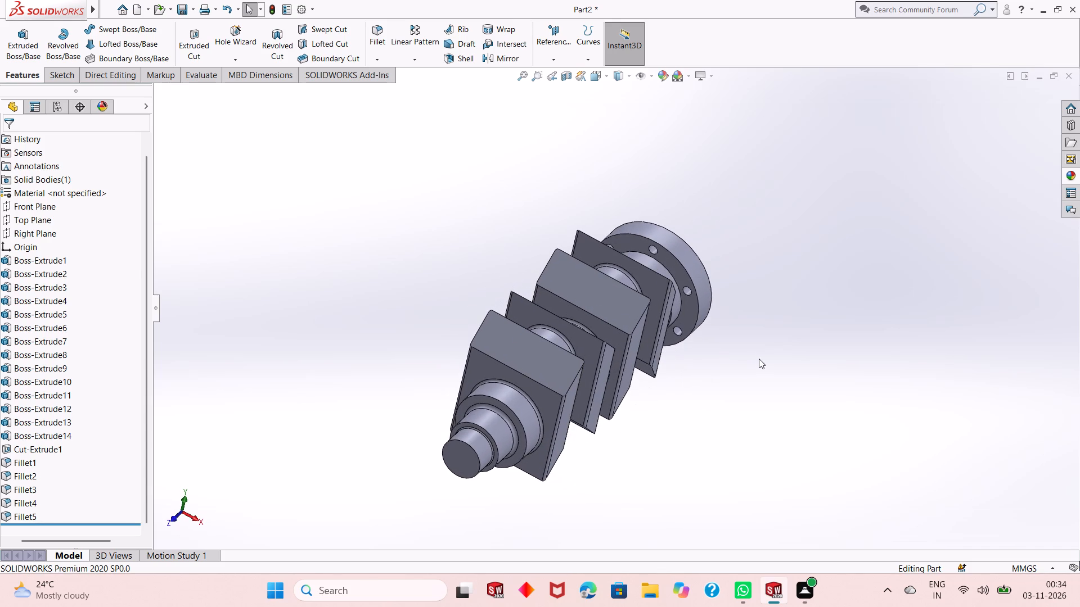
middle_drag(611, 379, 562, 276)
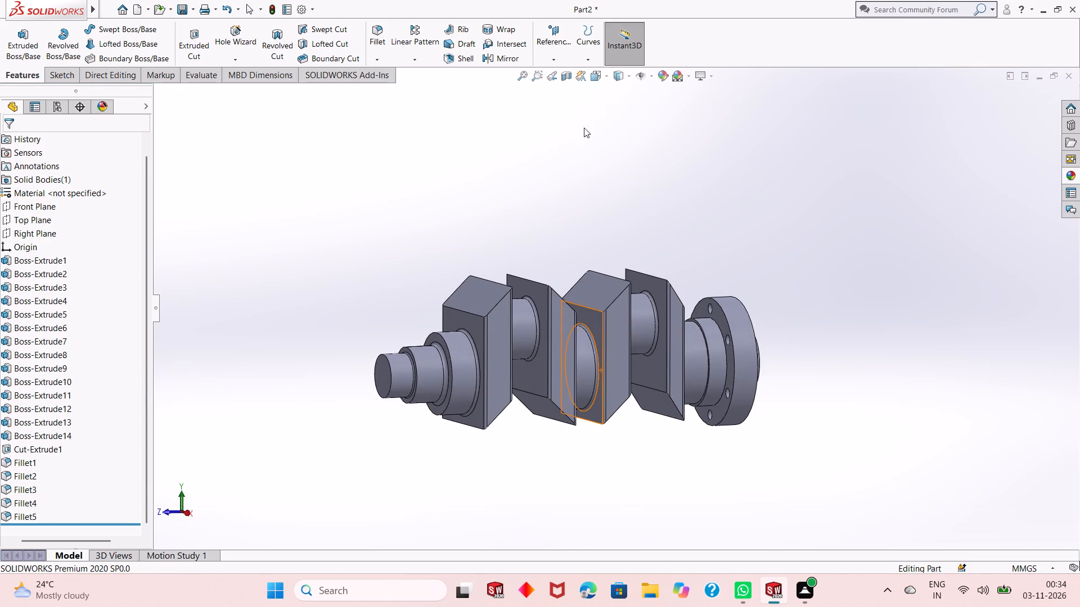
Apply a dark red colour with a red value of 192 from the standard swatches to the whole part.
click(659, 78)
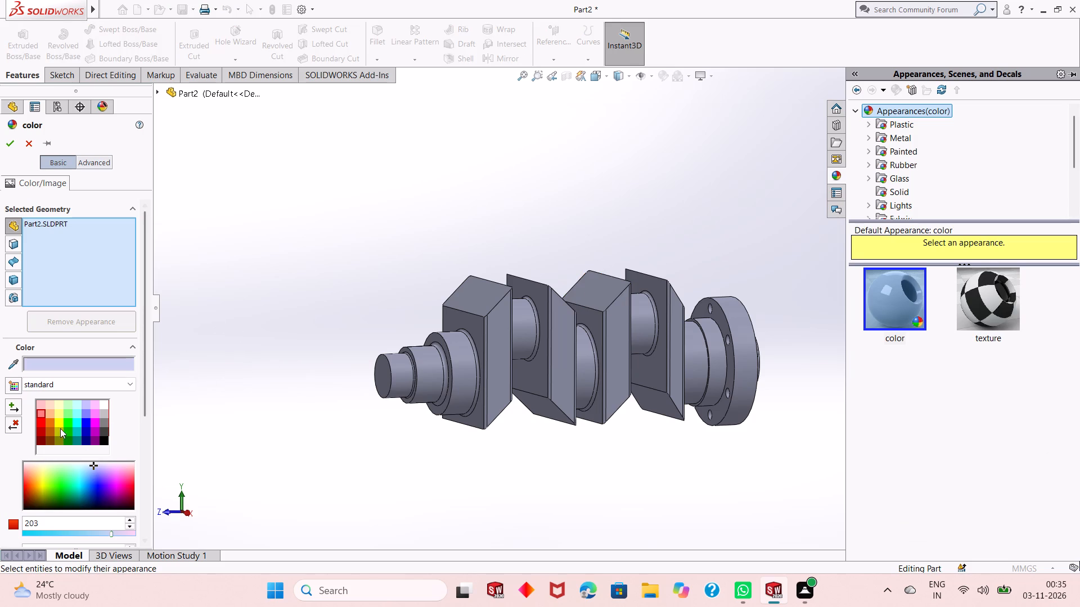
click(39, 438)
click(39, 429)
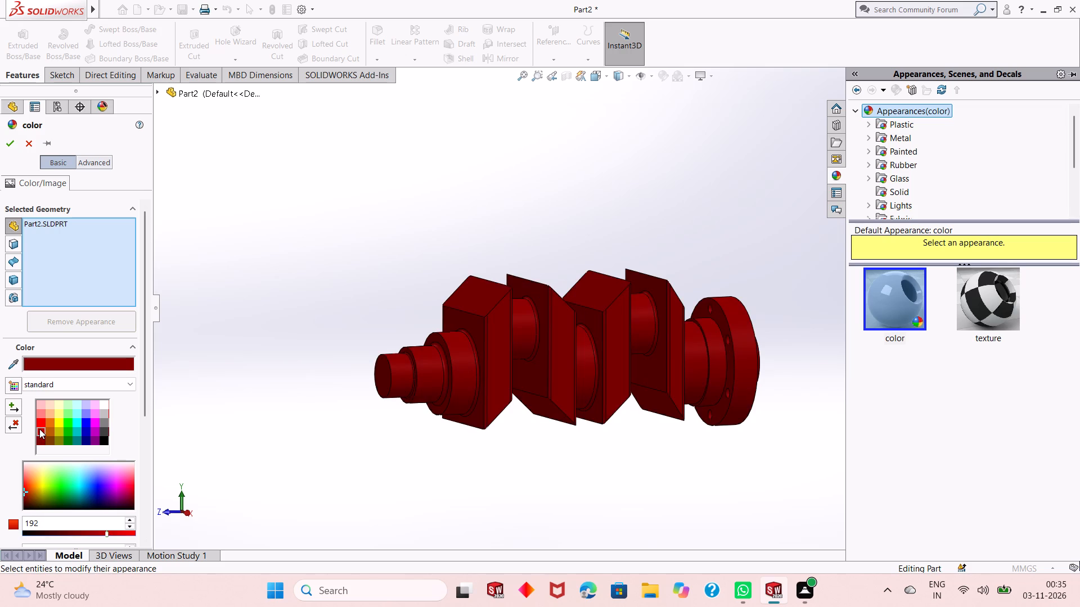
click(42, 417)
click(42, 424)
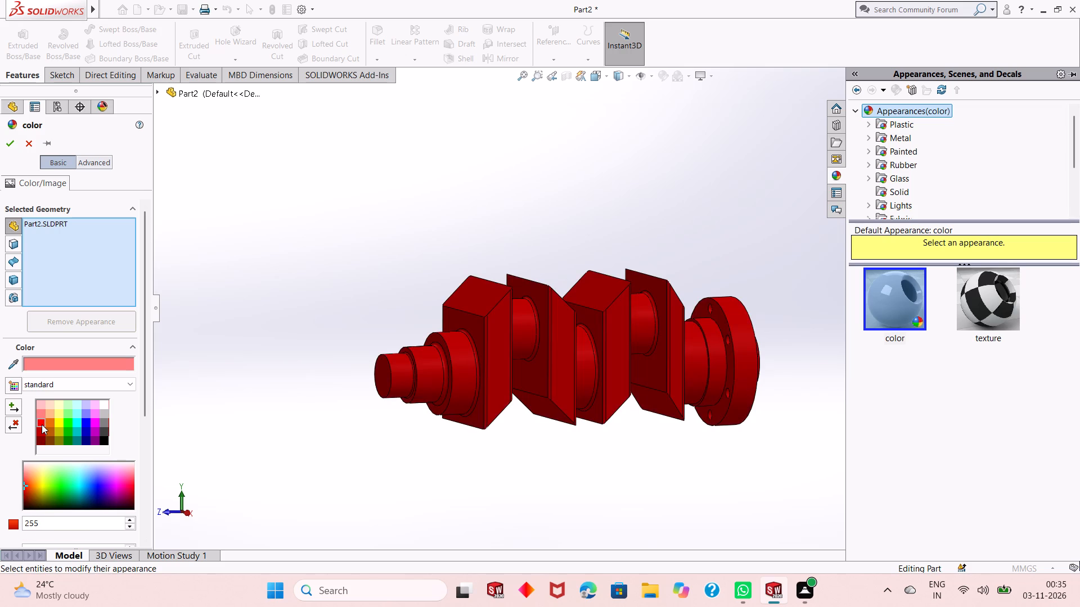
click(42, 428)
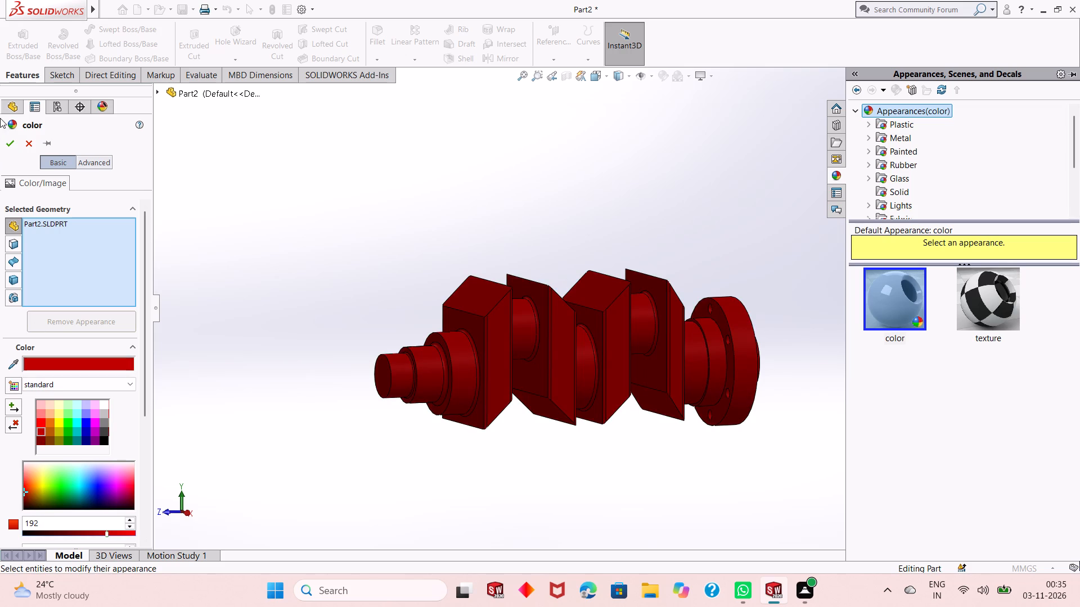
click(10, 146)
click(367, 321)
Examine the recoloured crankshaft from both long sides and from the flange end.
middle_click(543, 384)
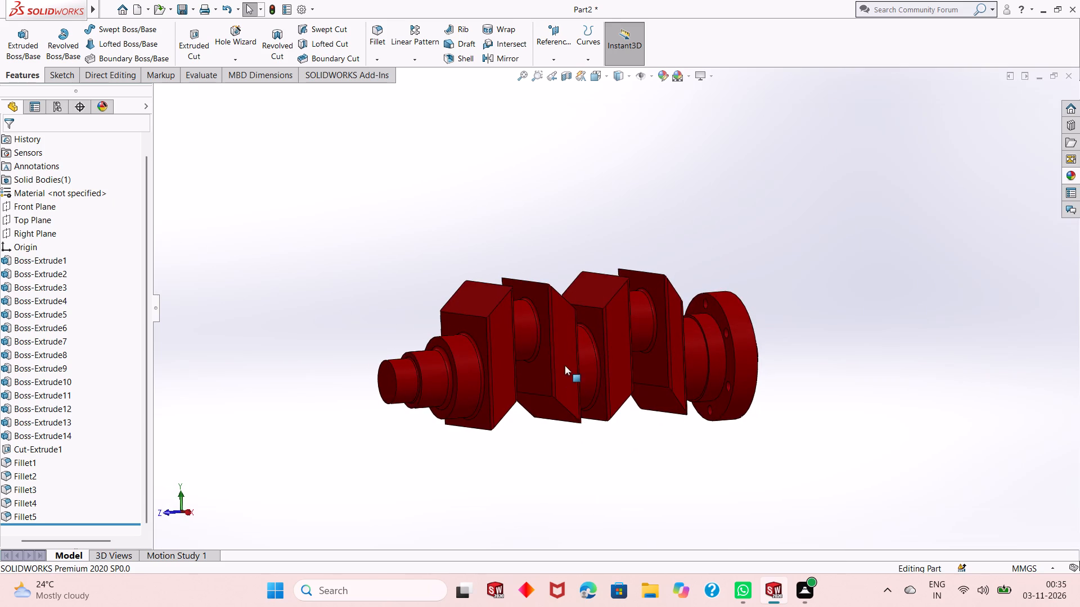
middle_drag(568, 365, 561, 394)
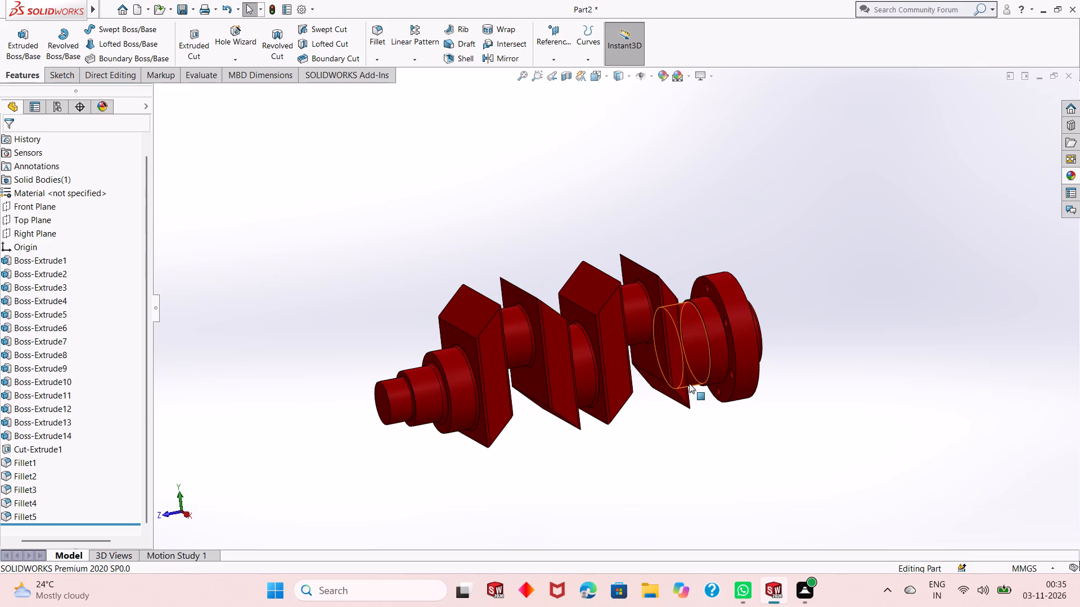
middle_drag(689, 375, 669, 315)
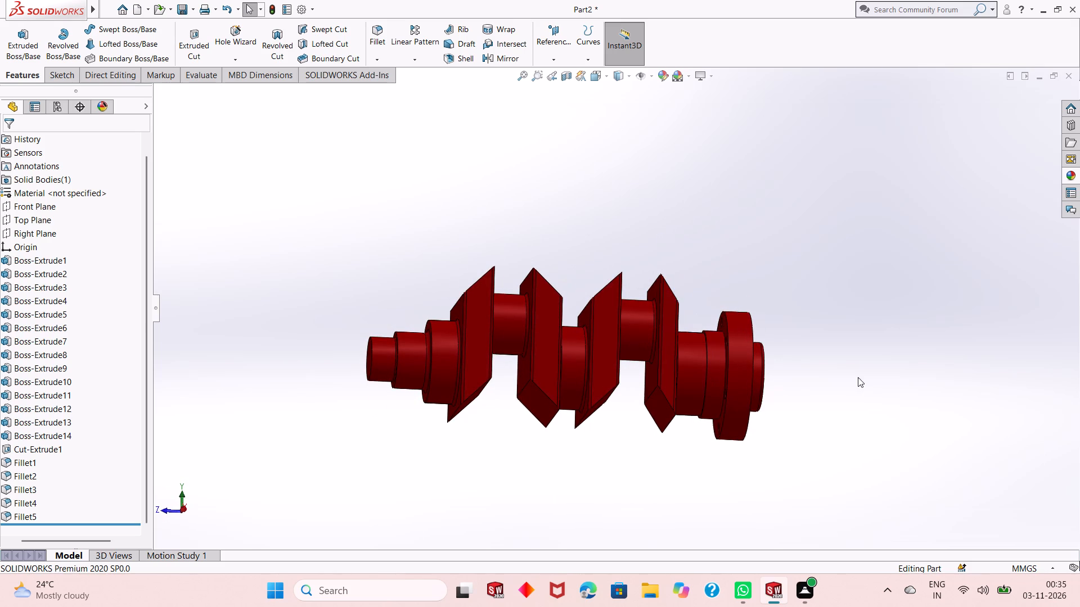
middle_drag(850, 379, 841, 386)
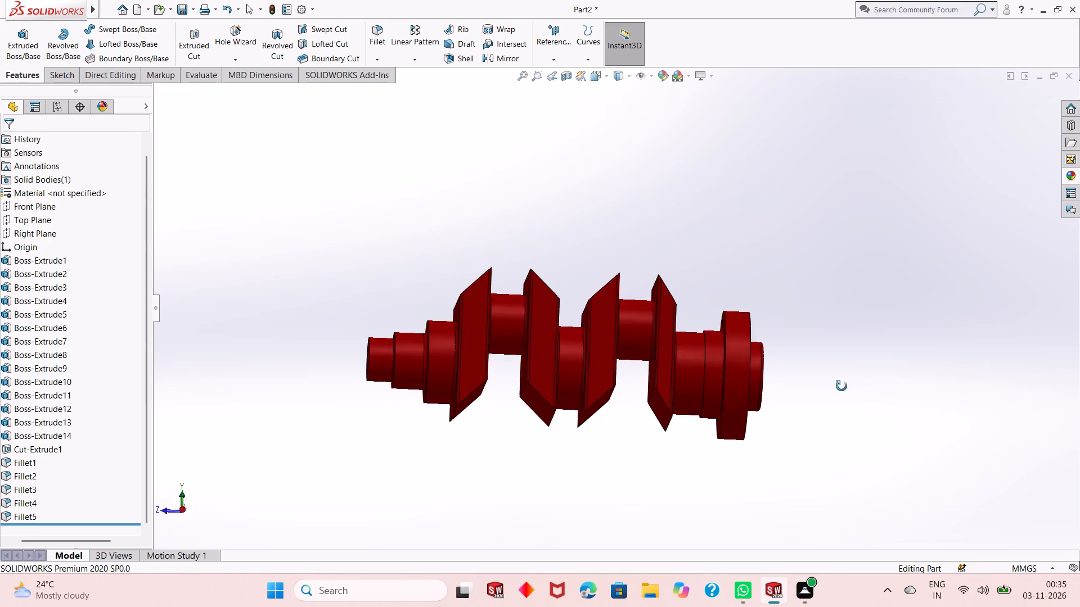
middle_drag(841, 386, 600, 424)
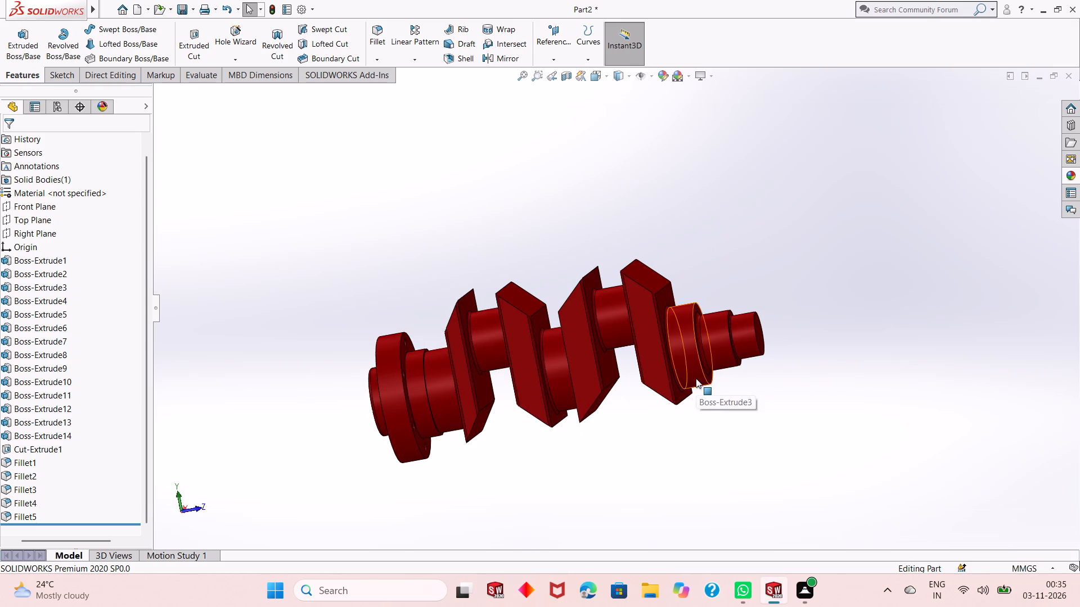
middle_drag(669, 411, 660, 409)
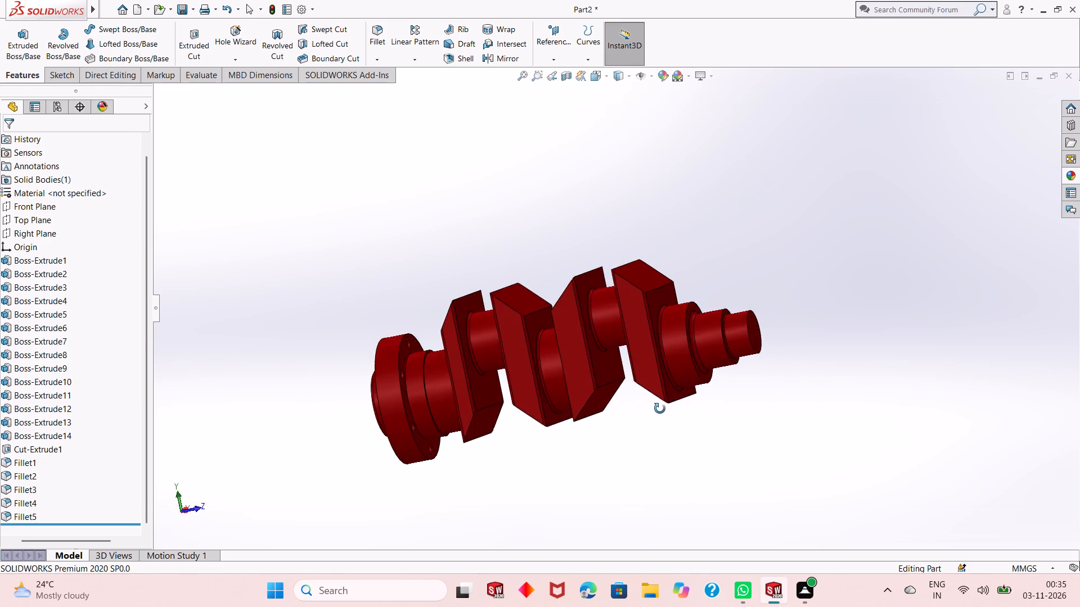
middle_drag(660, 409, 813, 316)
middle_drag(718, 364, 816, 221)
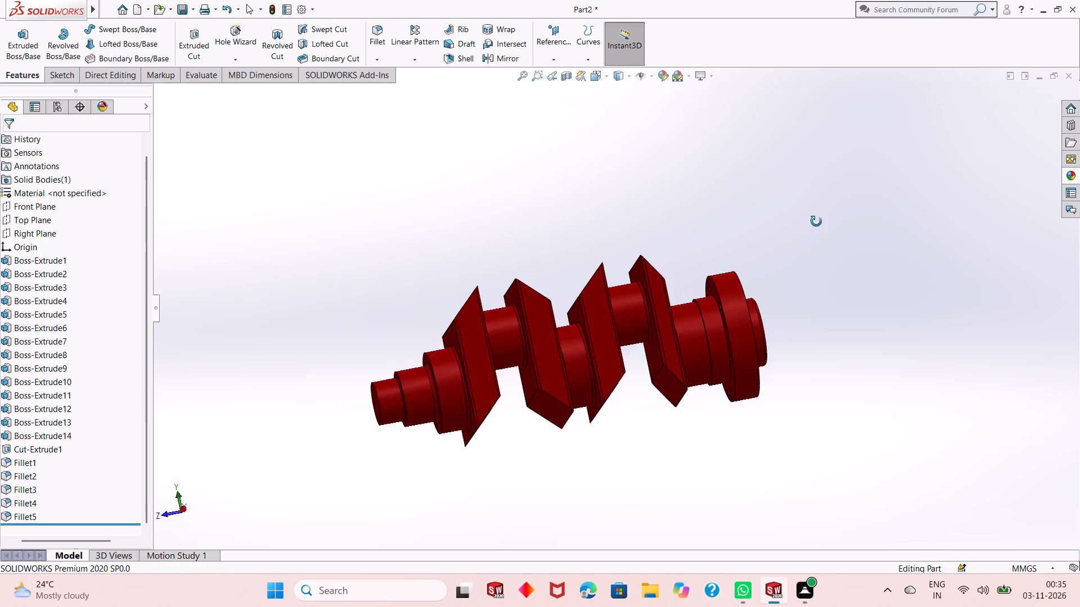
middle_drag(816, 221, 740, 299)
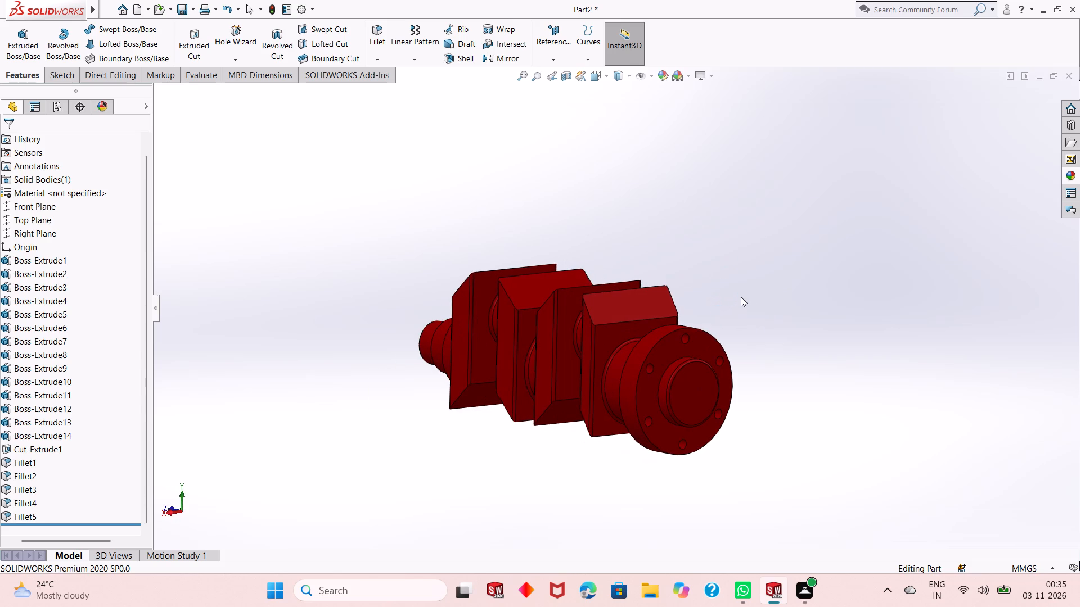
Save the part as "Cylinder cranchshaft" in the Dp SolidWorks folder, as a SOLIDWORKS Part.
key(ctrl+s)
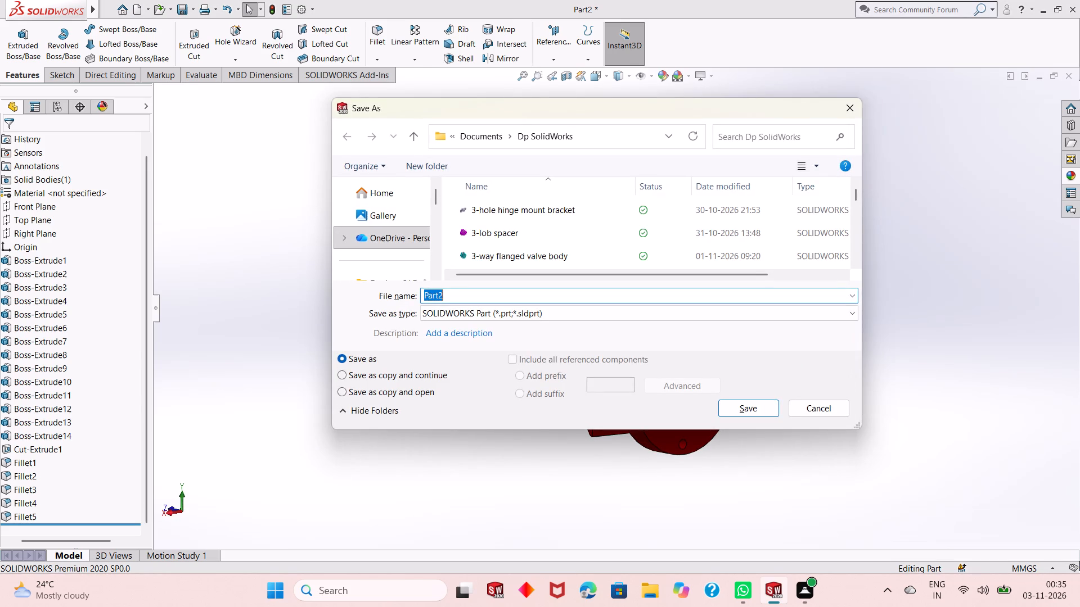
text(Cy)
text(linder)
key(space)
text(cran)
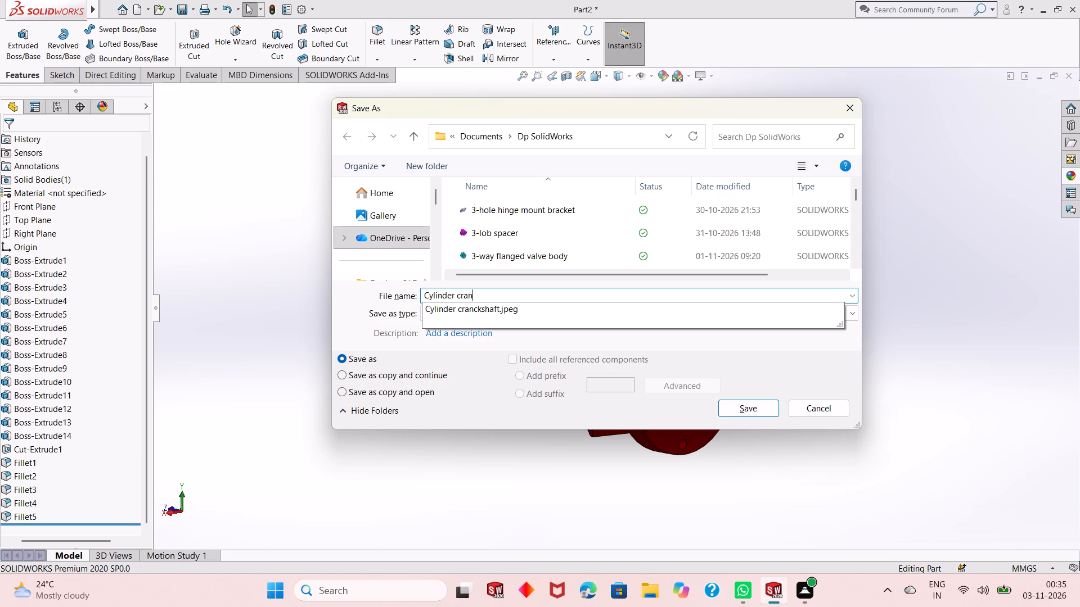
text(chshaft)
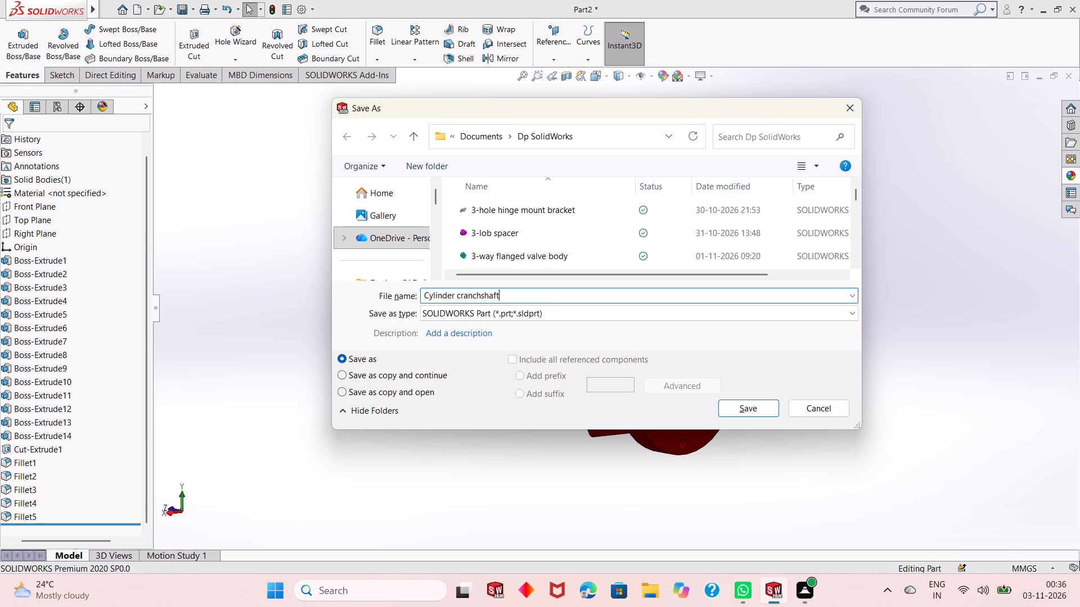
click(756, 410)
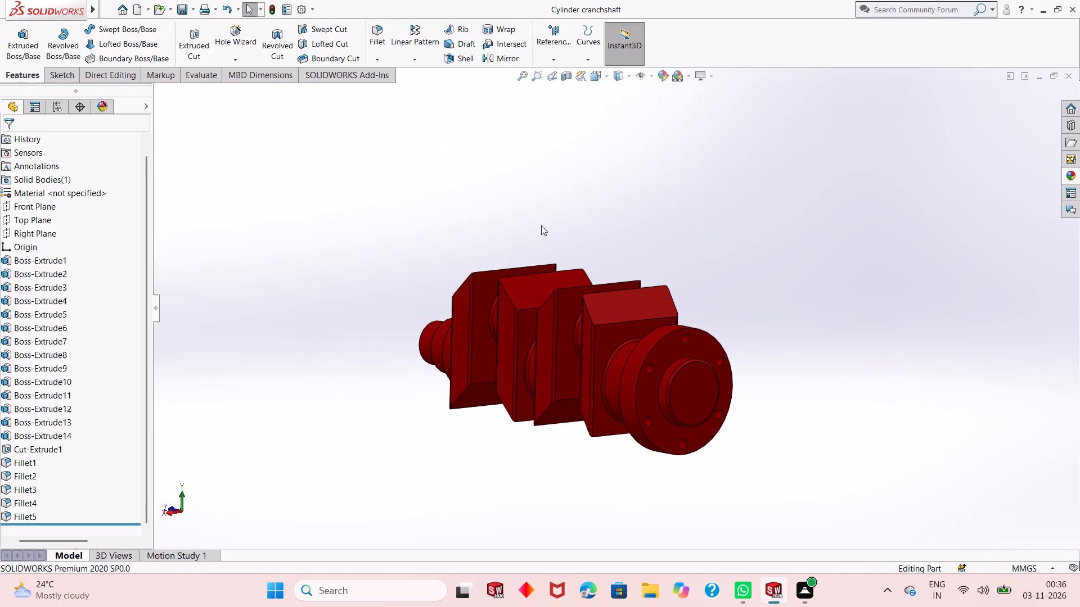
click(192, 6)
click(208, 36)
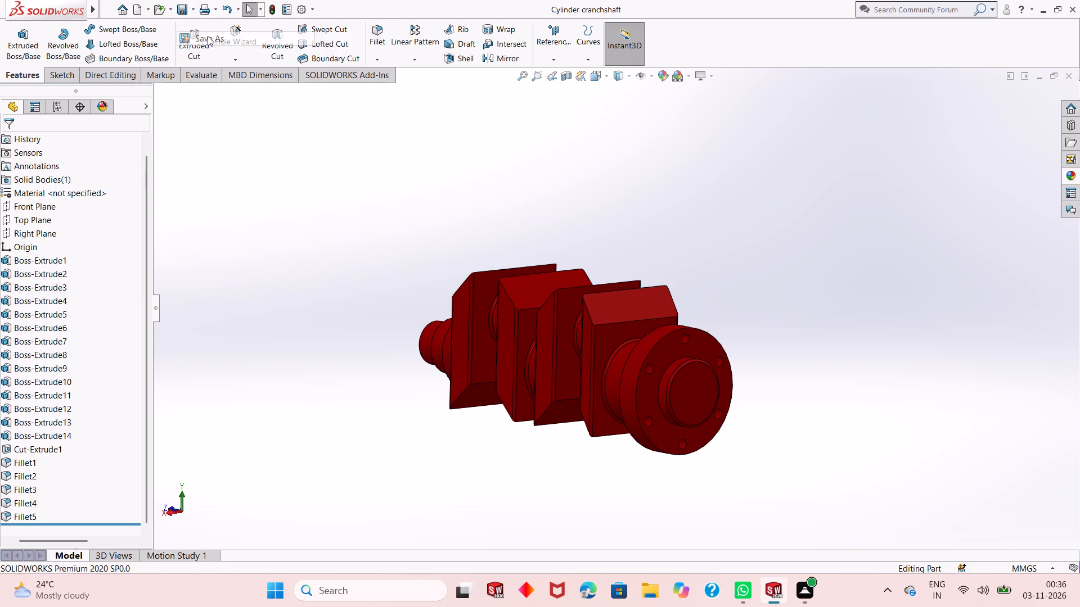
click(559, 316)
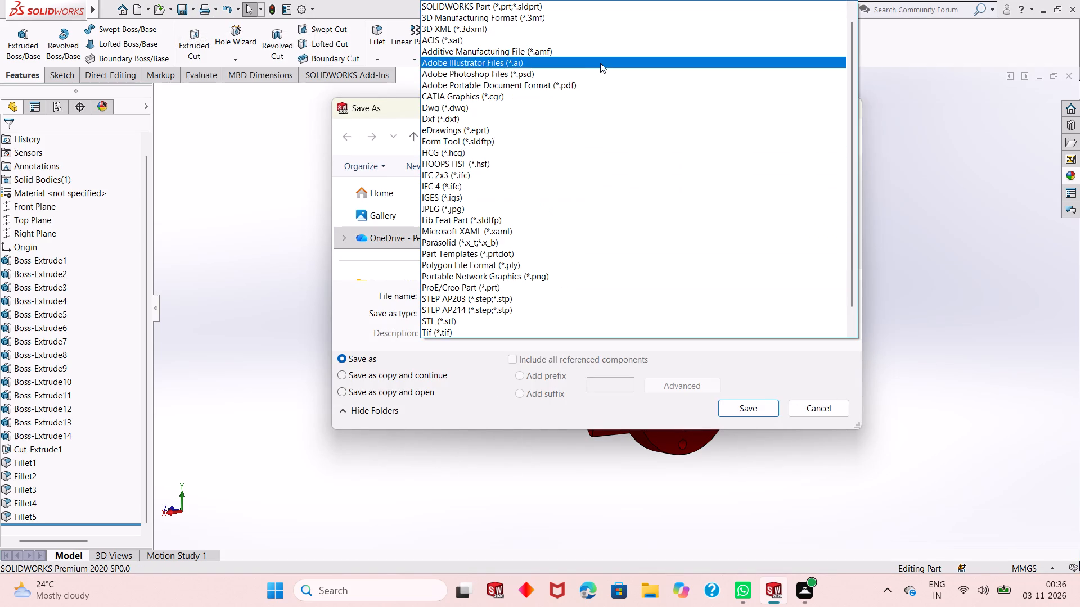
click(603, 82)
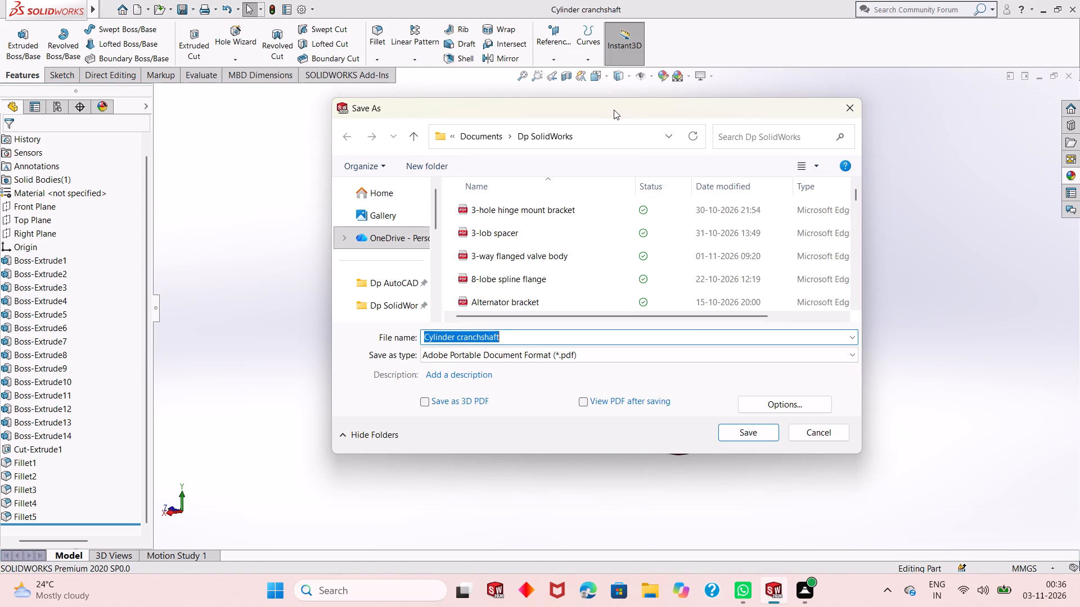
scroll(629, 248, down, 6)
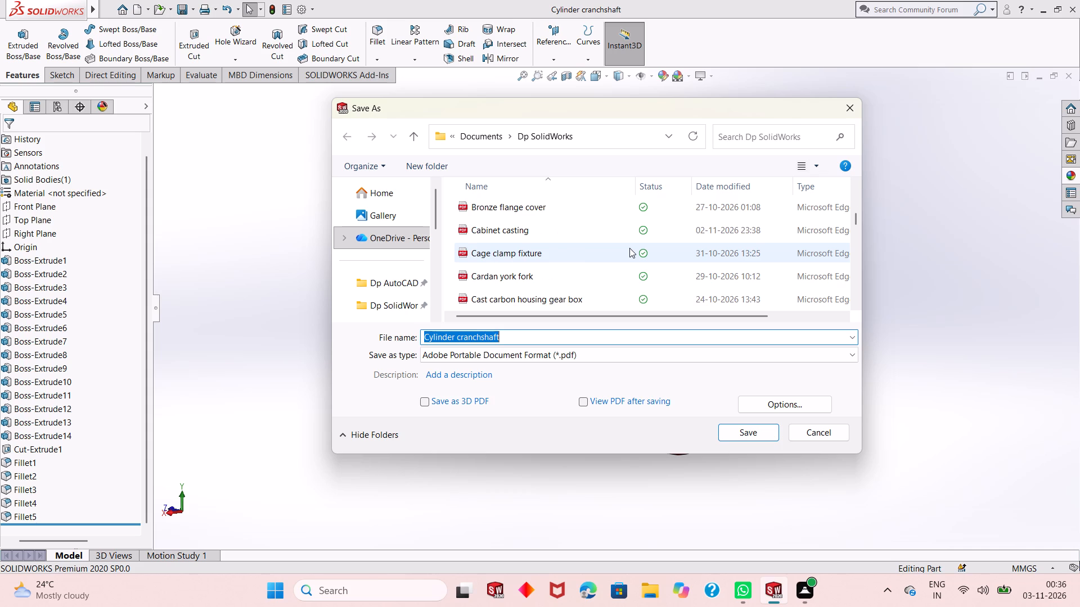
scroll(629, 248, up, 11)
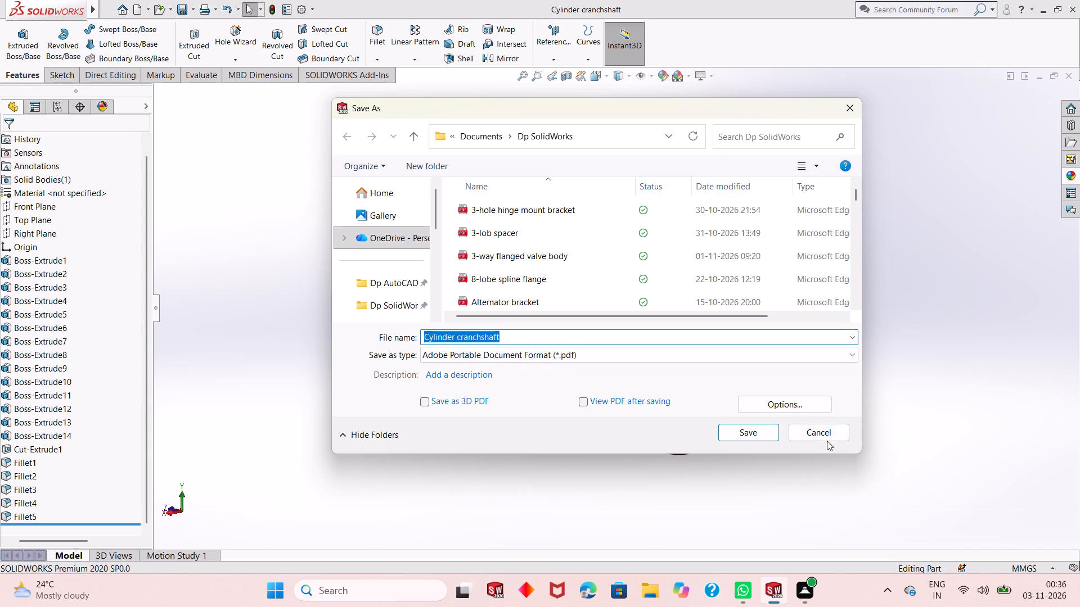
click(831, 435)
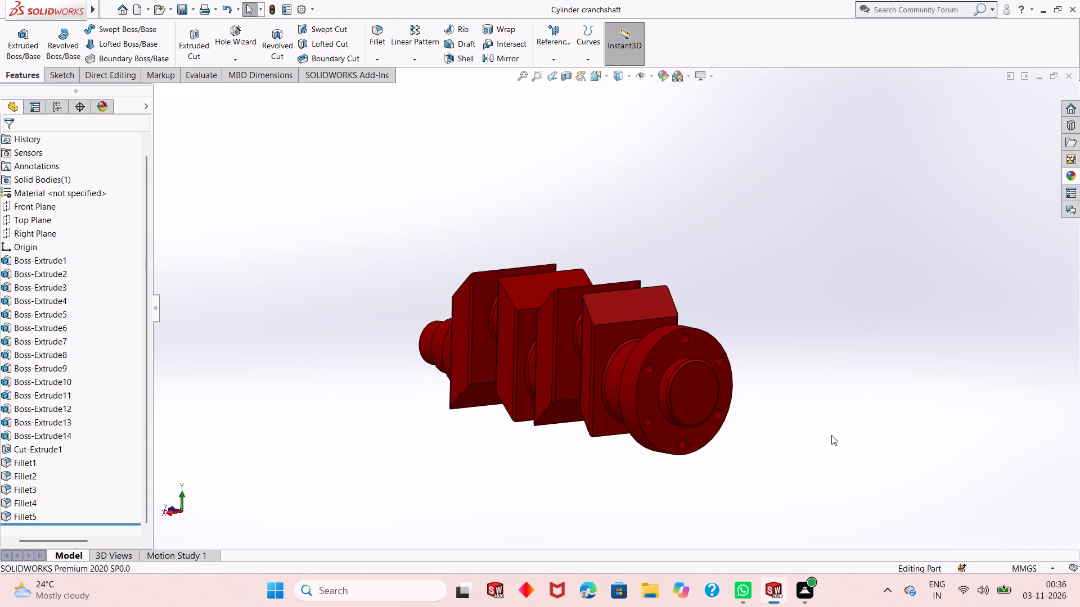